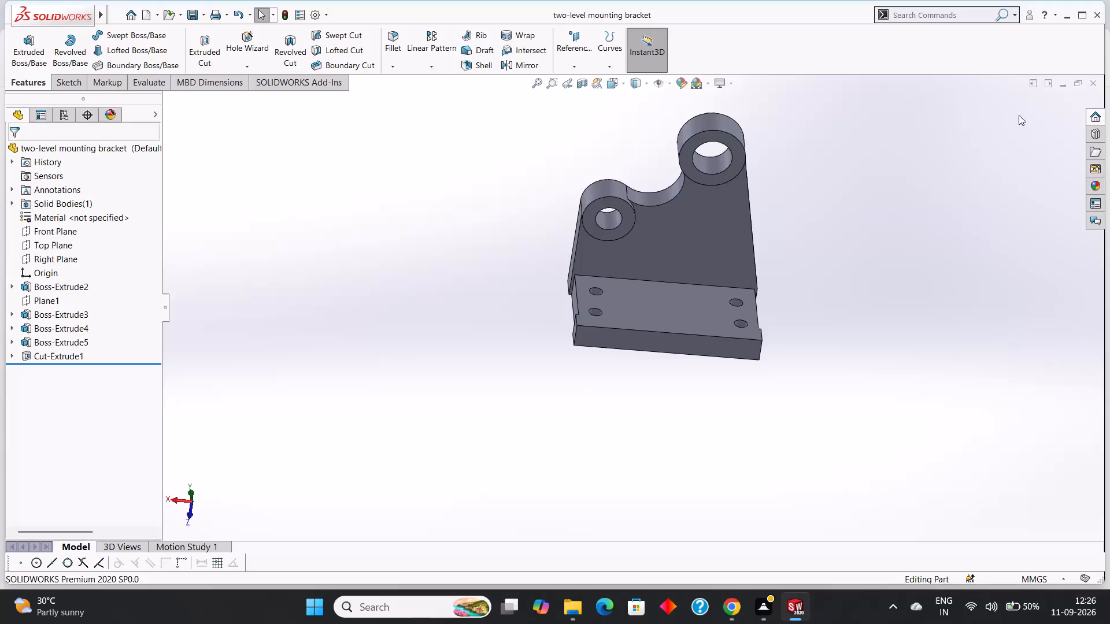
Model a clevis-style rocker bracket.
Close the two-level mounting bracket part.
{"action": "left_click", "coordinate": [1100, 84]}
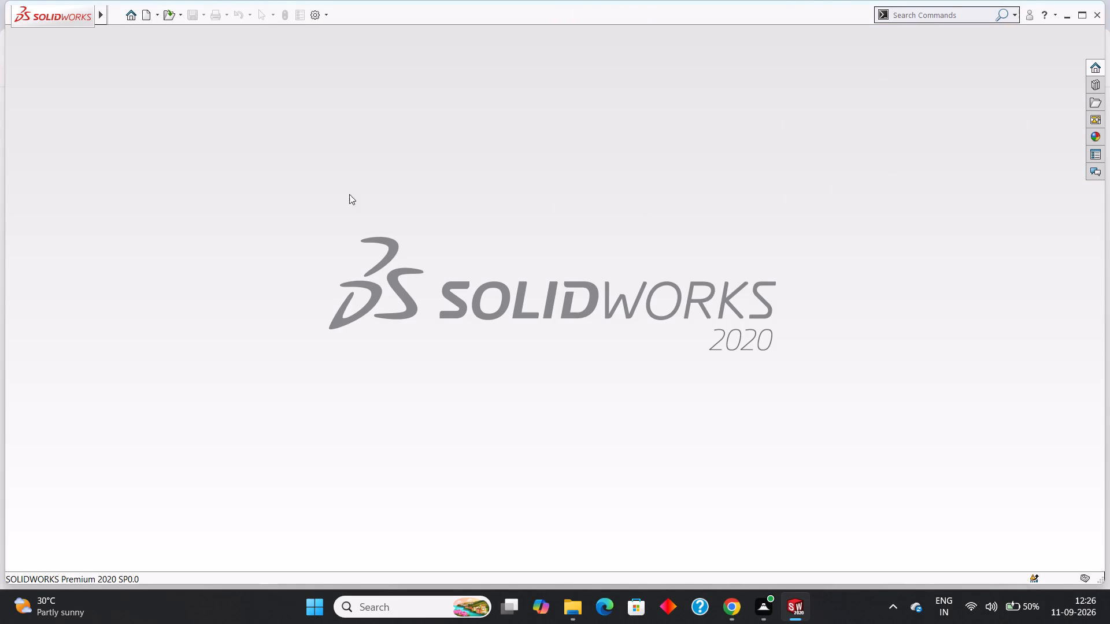
Create a new Part document.
{"action": "left_click", "coordinate": [180, 17]}
{"action": "left_click", "coordinate": [164, 28]}
{"action": "left_click", "coordinate": [269, 285]}
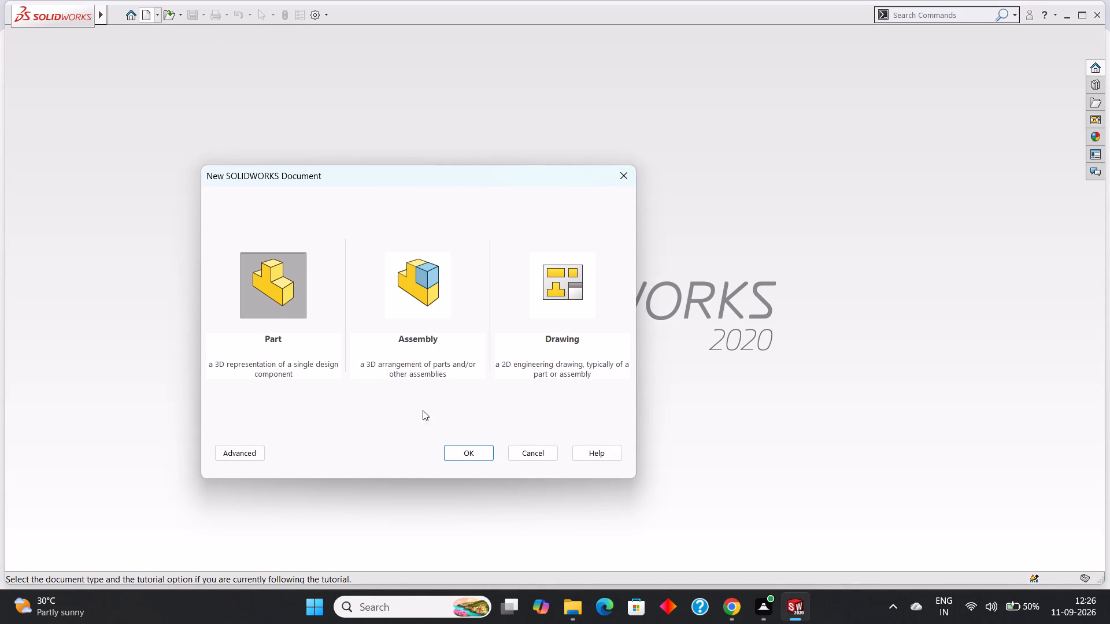
{"action": "left_click", "coordinate": [466, 448]}
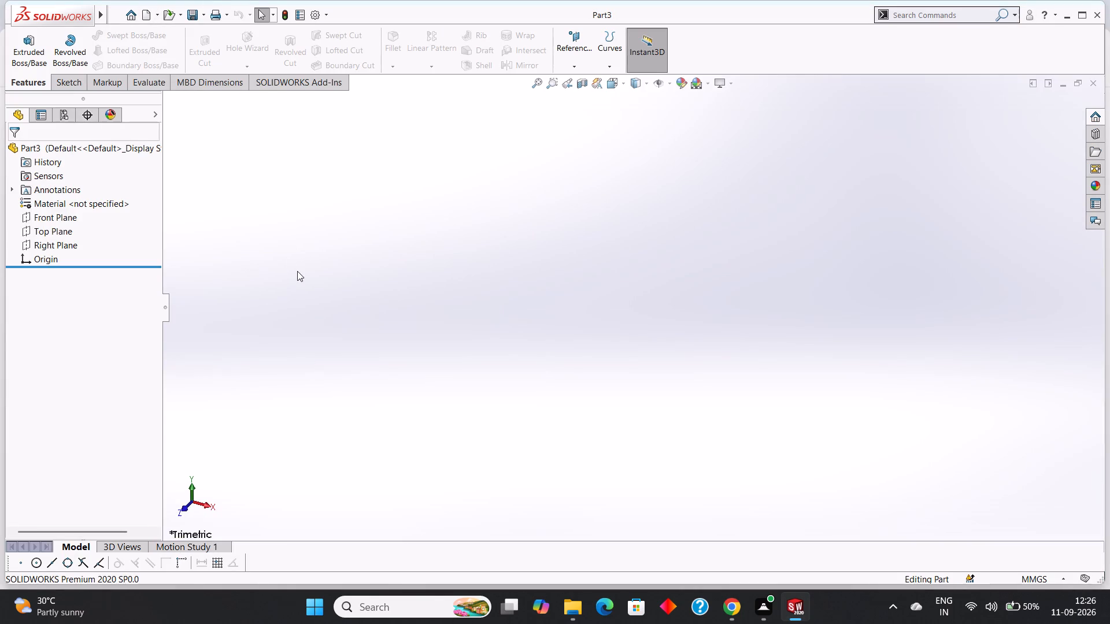
Open a new sketch on the Front Plane.
{"action": "left_click", "coordinate": [76, 214]}
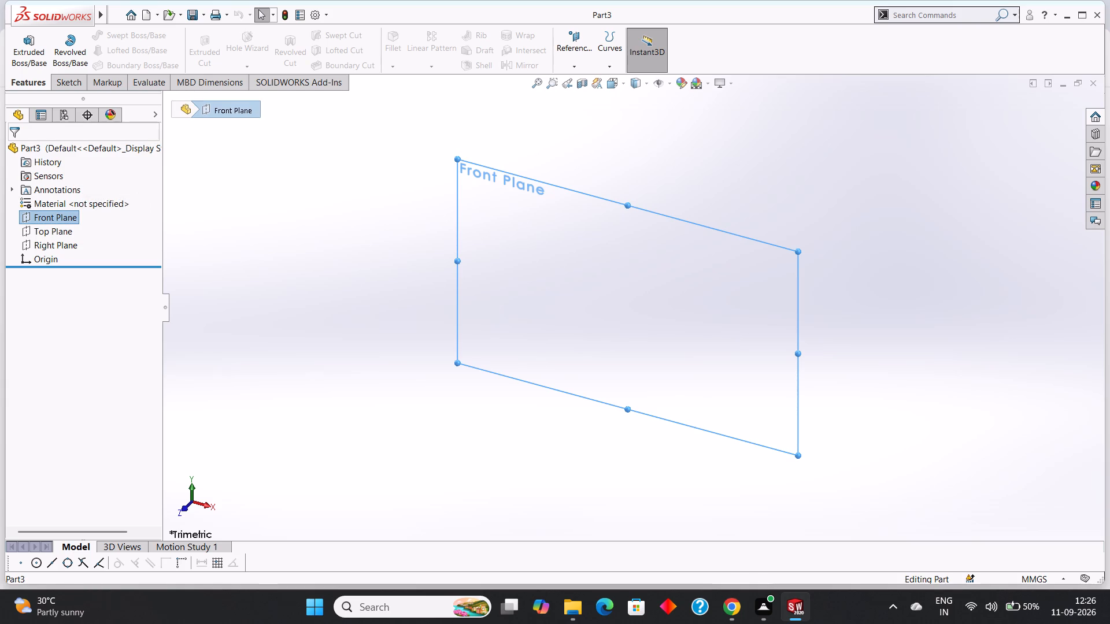
{"action": "left_click", "coordinate": [57, 81]}
{"action": "left_click", "coordinate": [144, 39]}
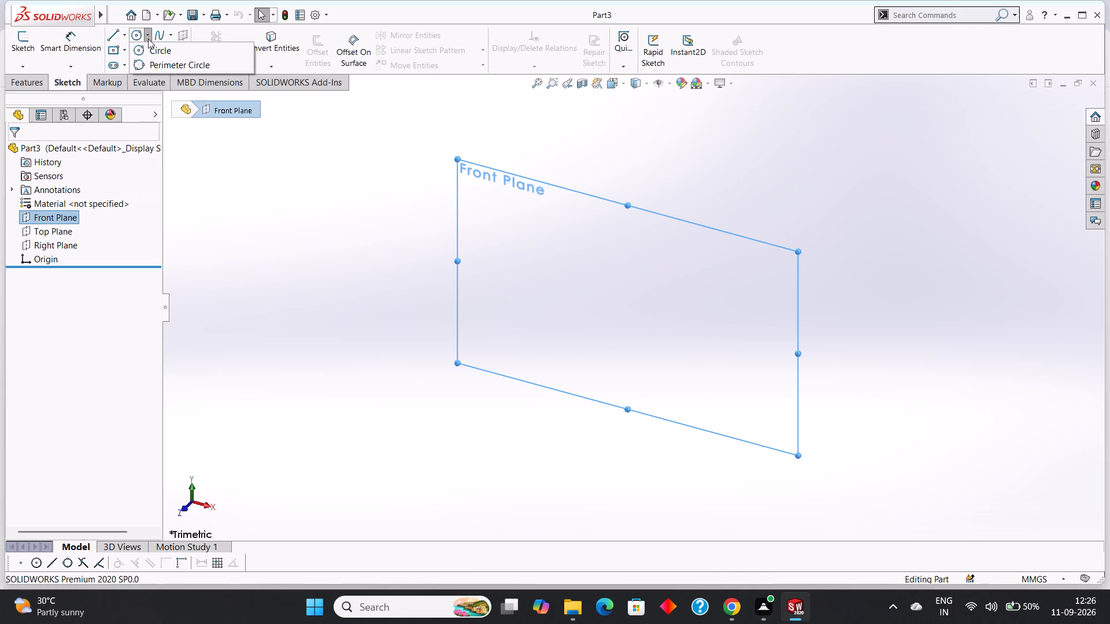
{"action": "left_click", "coordinate": [159, 47]}
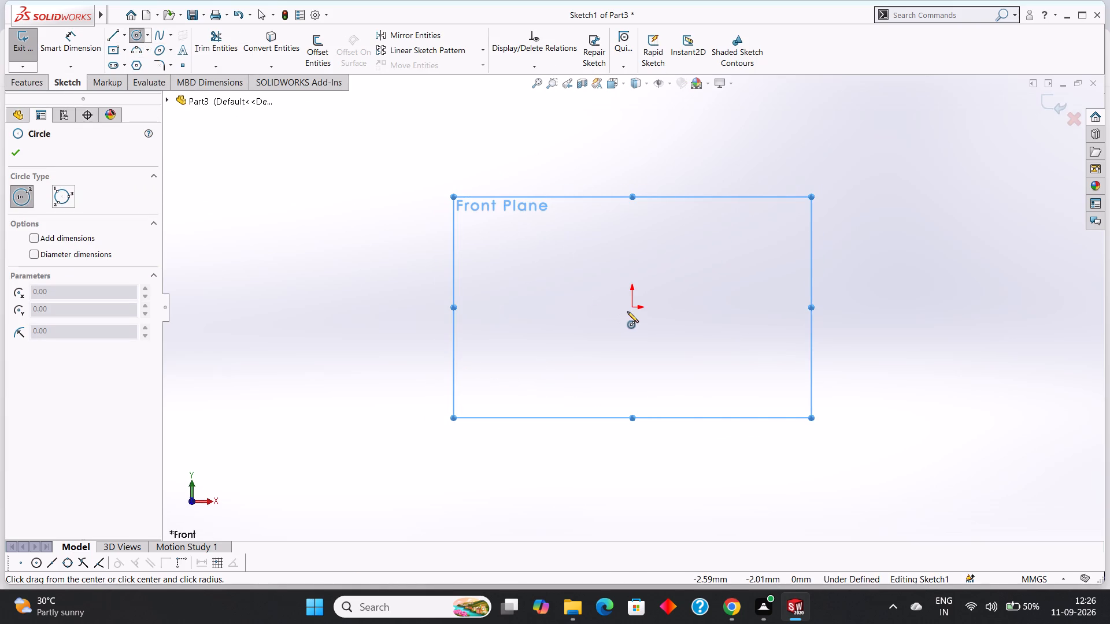
{"action": "left_click", "coordinate": [632, 305]}
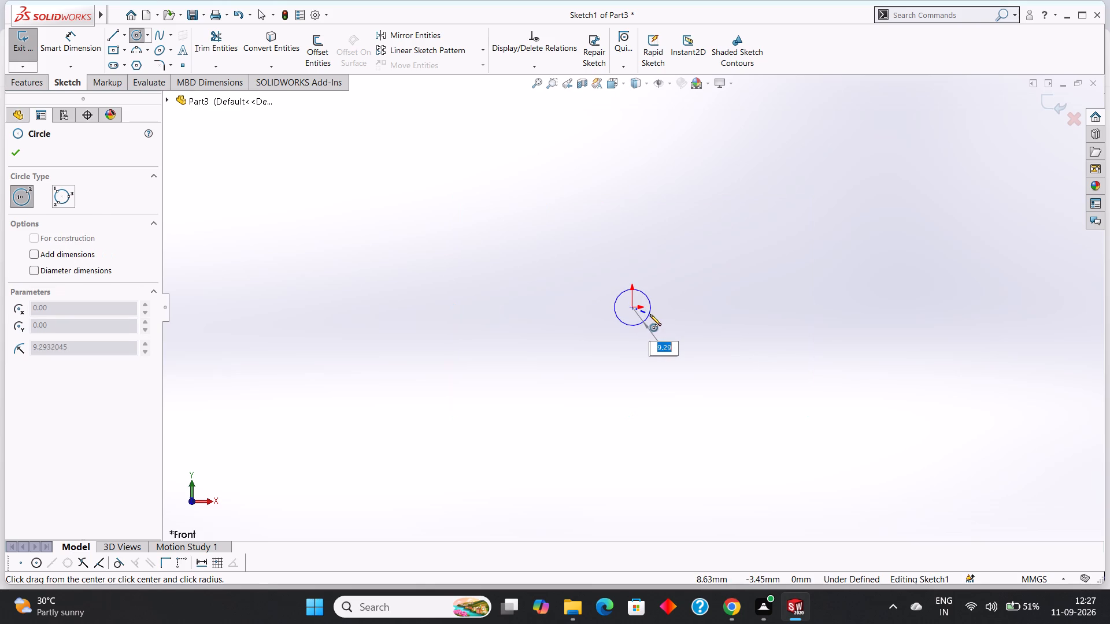
{"action": "key", "text": "Escape"}
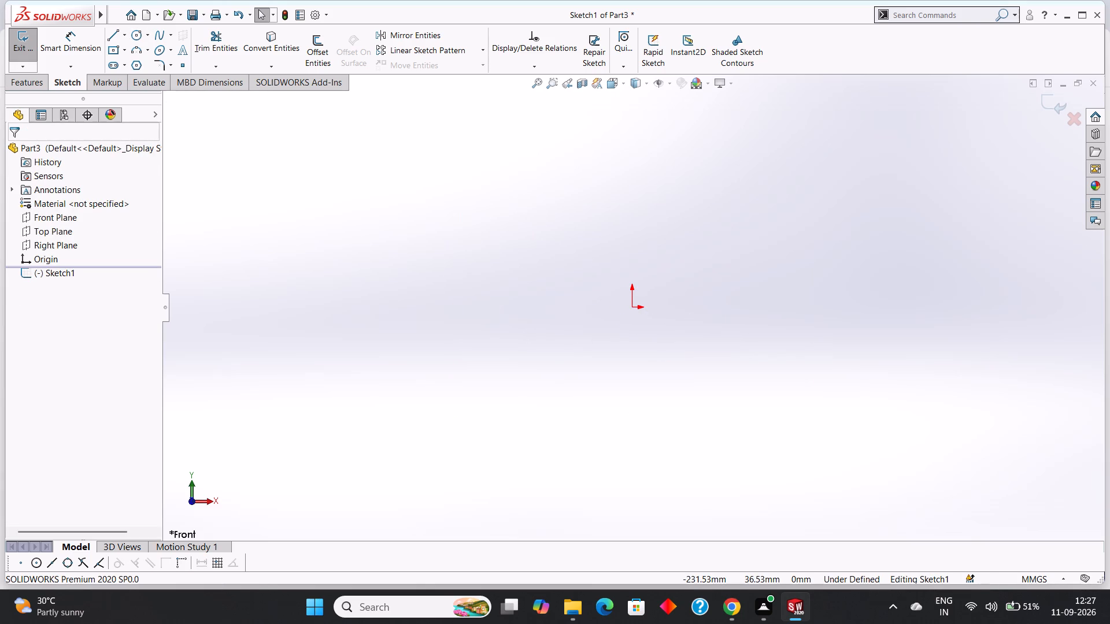
Sketch connected lines from the origin: 30 mm horizontally in +X, 40 mm vertically up, and 48 mm horizontally back in -X.
{"action": "left_click", "coordinate": [114, 37]}
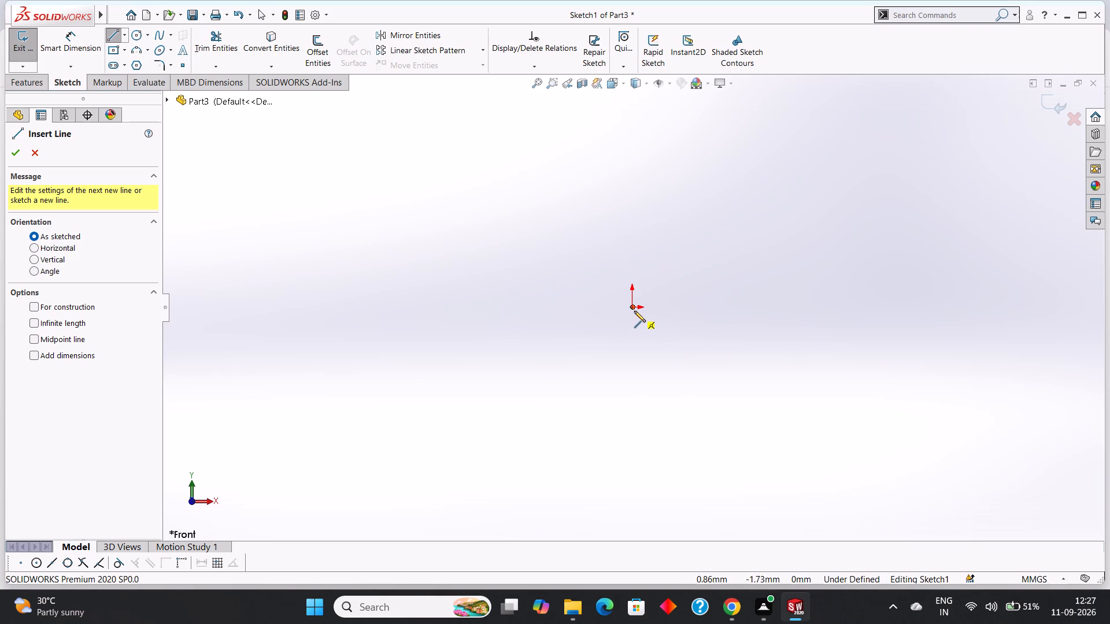
{"action": "left_click", "coordinate": [633, 310]}
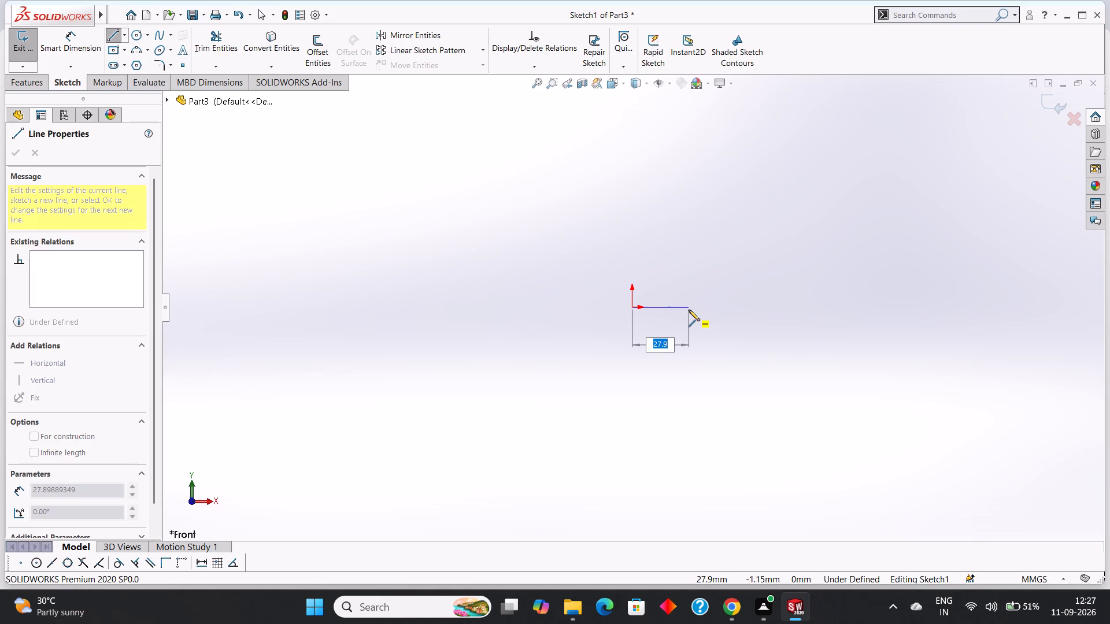
{"action": "type", "text": "30"}
{"action": "key", "text": "Return"}
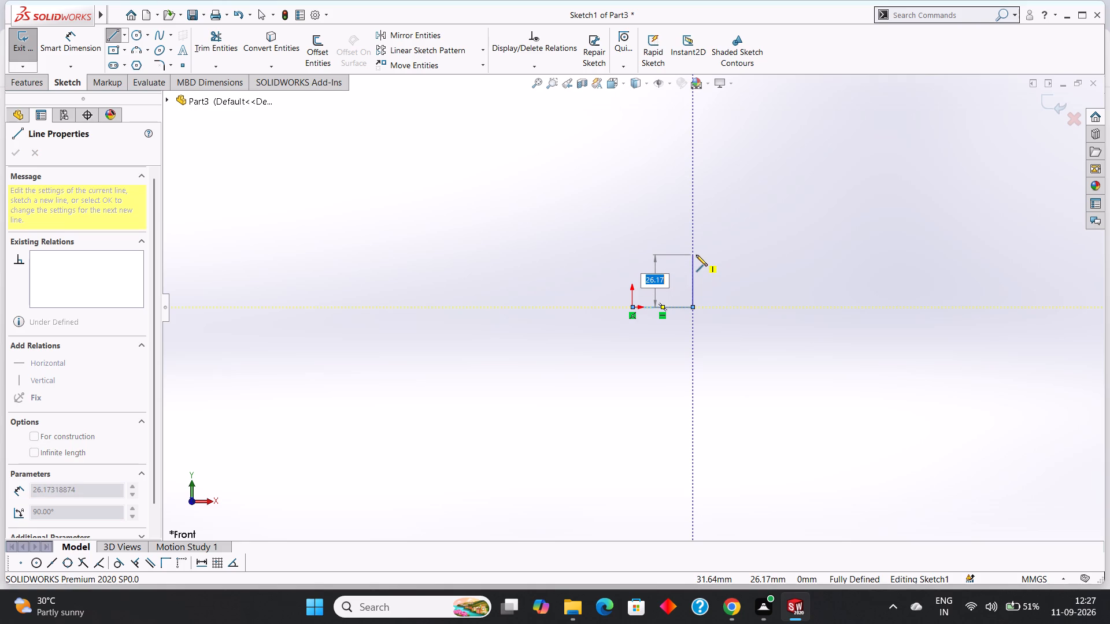
{"action": "type", "text": "40"}
{"action": "key", "text": "Return"}
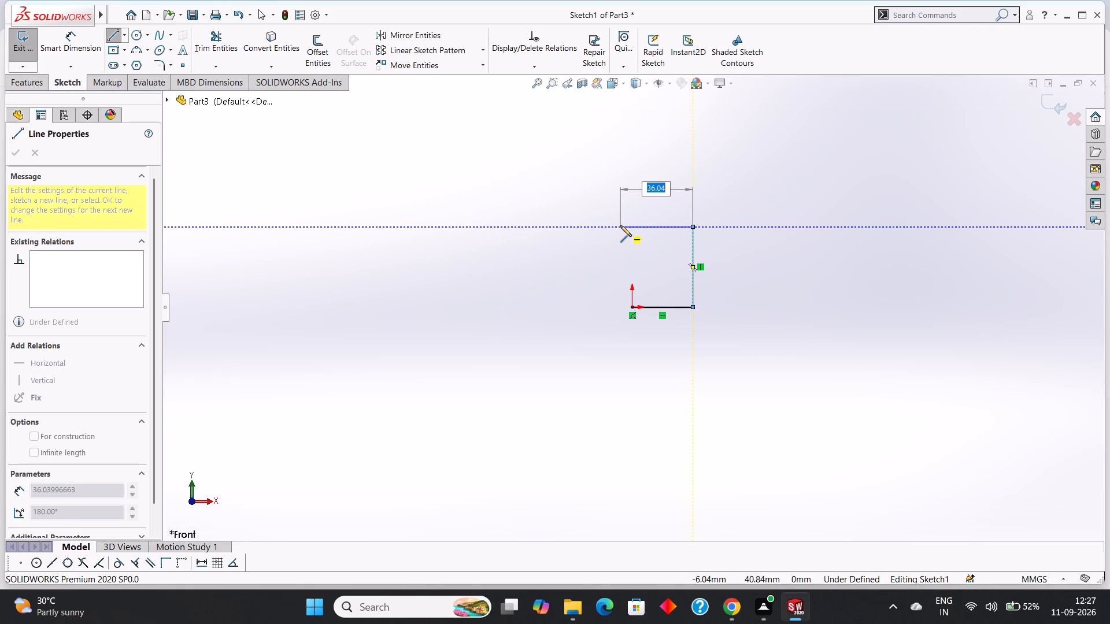
{"action": "type", "text": "48"}
{"action": "key", "text": "Return"}
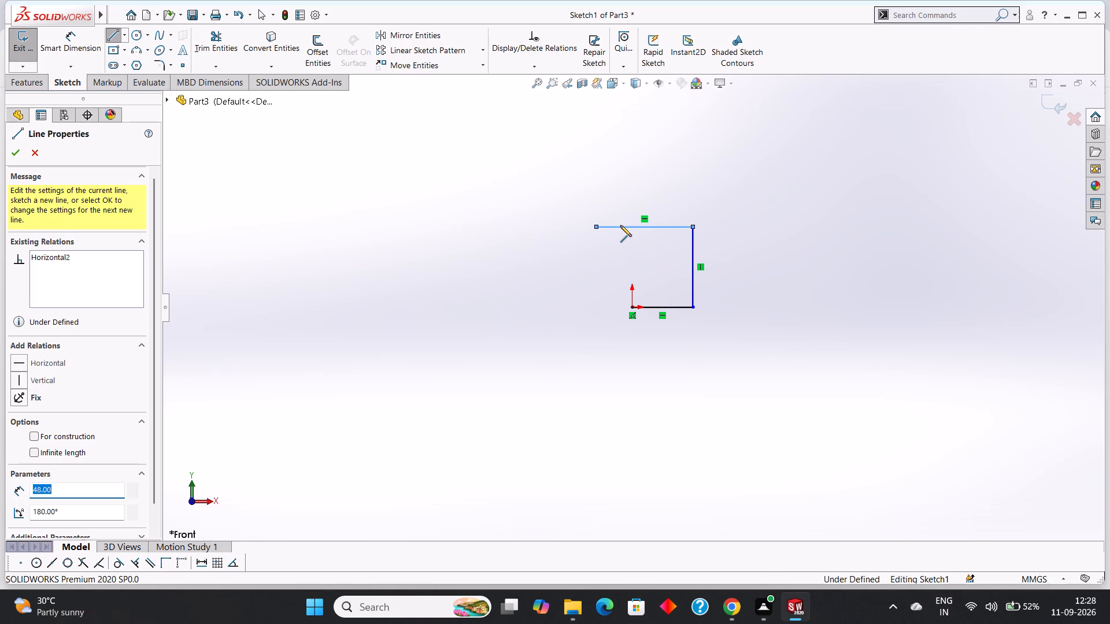
{"action": "right_click", "coordinate": [620, 225]}
{"action": "left_click", "coordinate": [653, 237]}
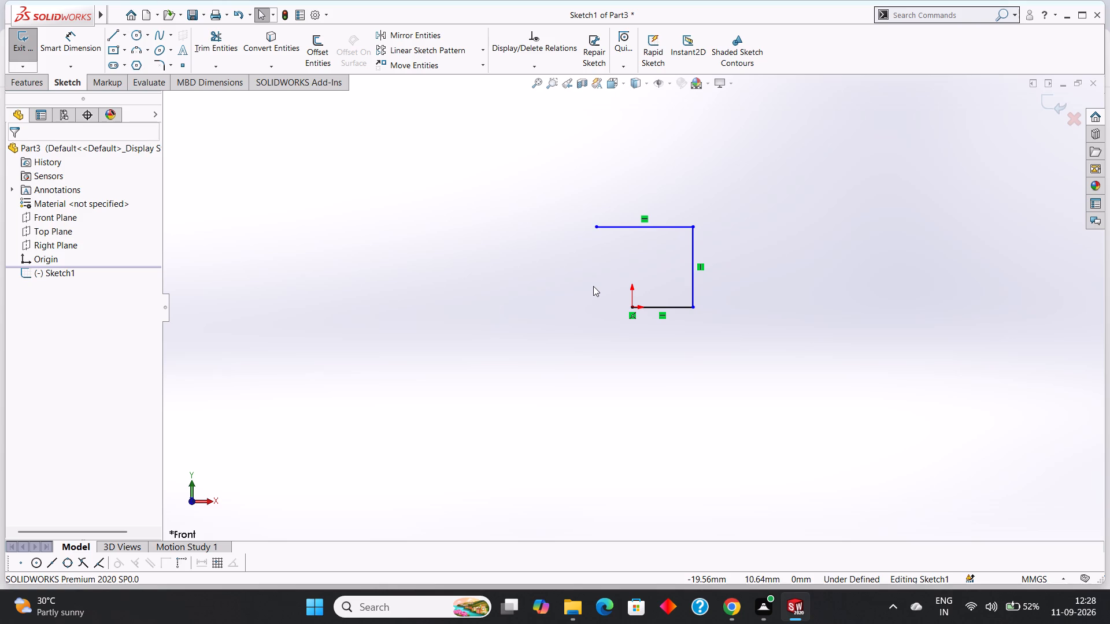
Sketch a second line chain from the origin: 15 mm vertically up, 60 mm horizontally in -X, and 43 mm vertically down.
{"action": "left_click", "coordinate": [114, 36]}
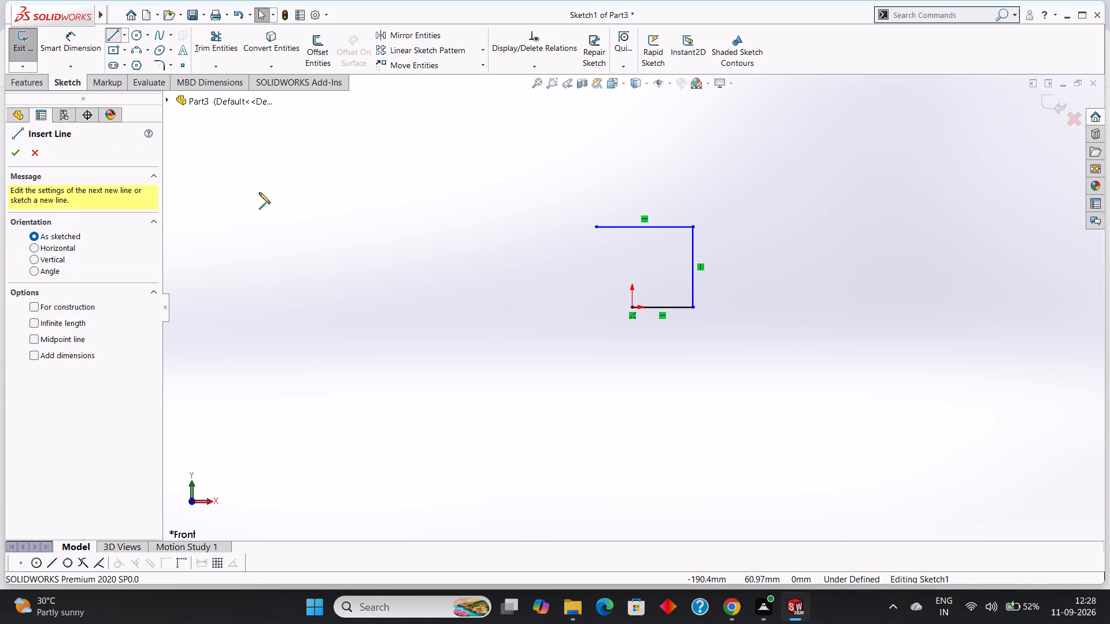
{"action": "left_click", "coordinate": [631, 306]}
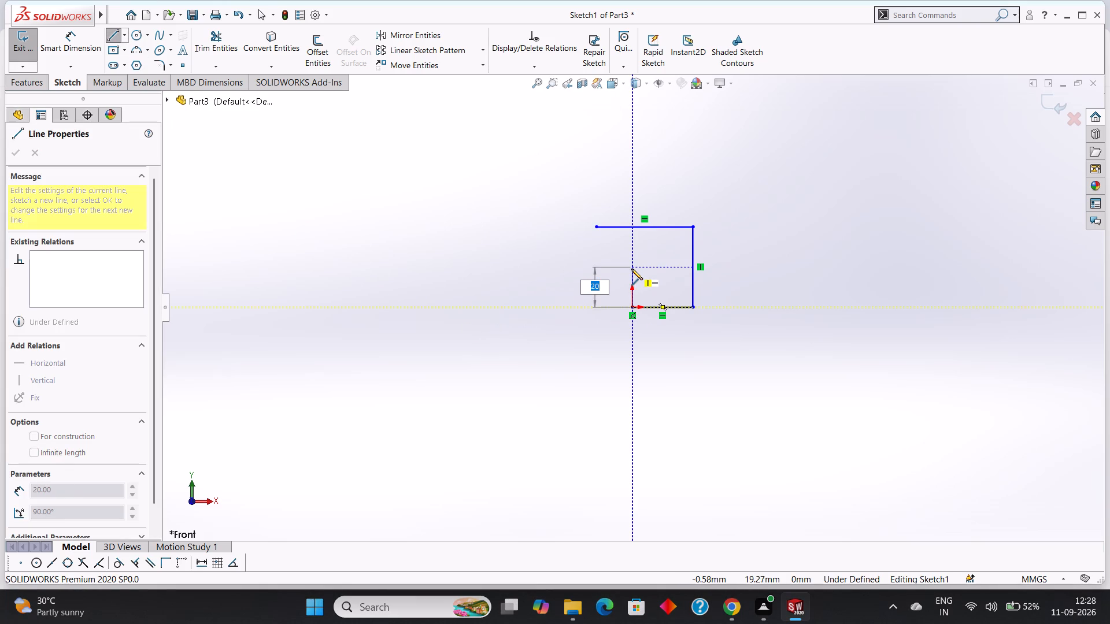
{"action": "type", "text": "15"}
{"action": "key", "text": "Return"}
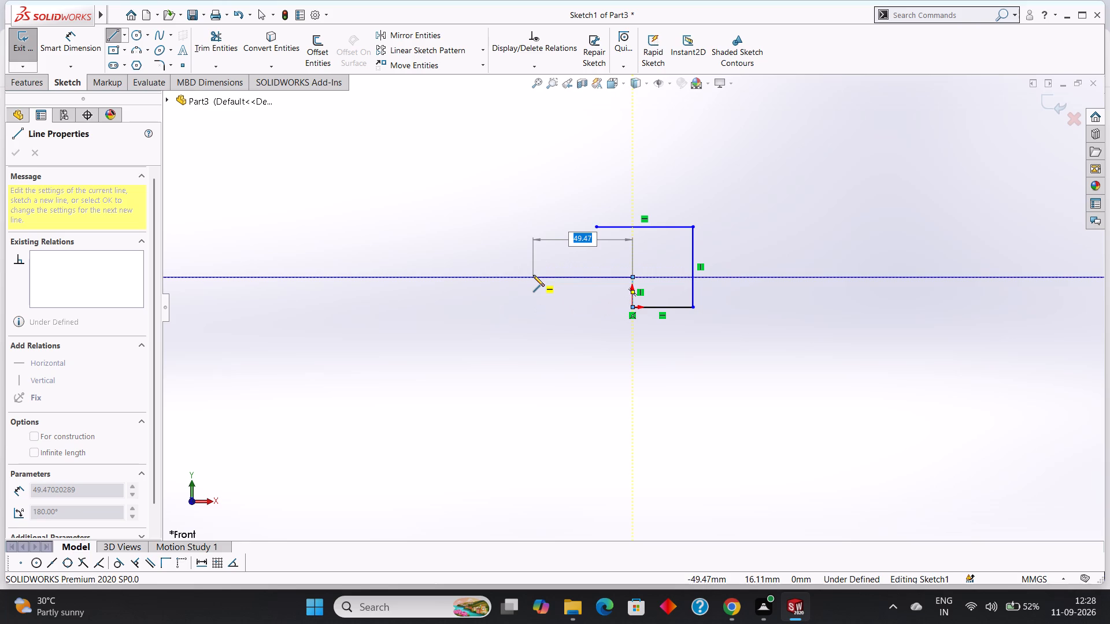
{"action": "type", "text": "60"}
{"action": "key", "text": "Return"}
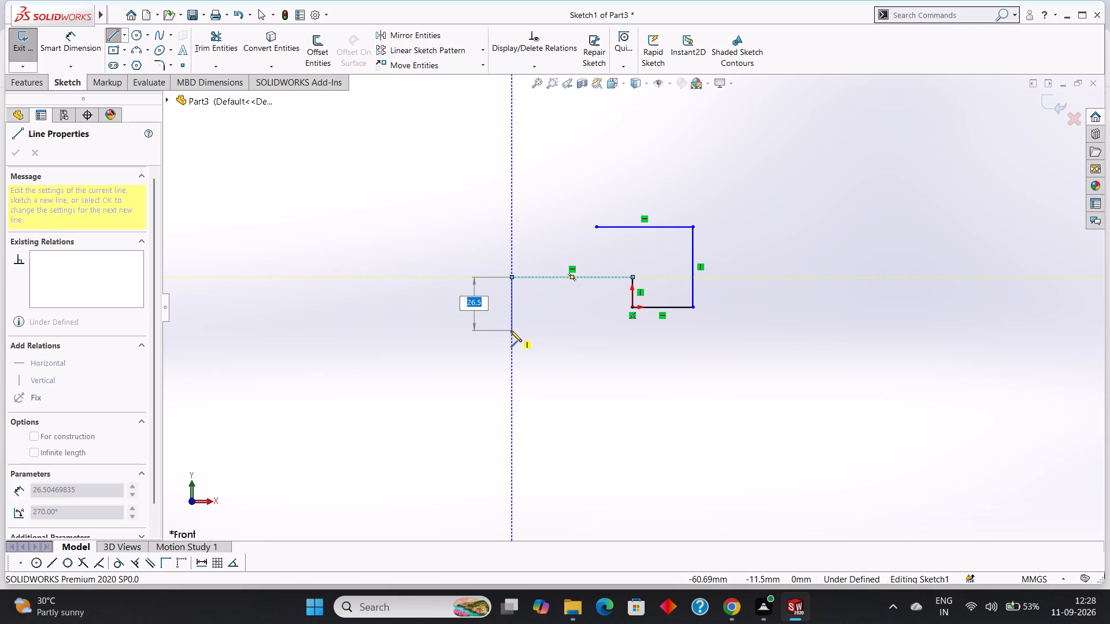
{"action": "type", "text": "43"}
{"action": "key", "text": "Return"}
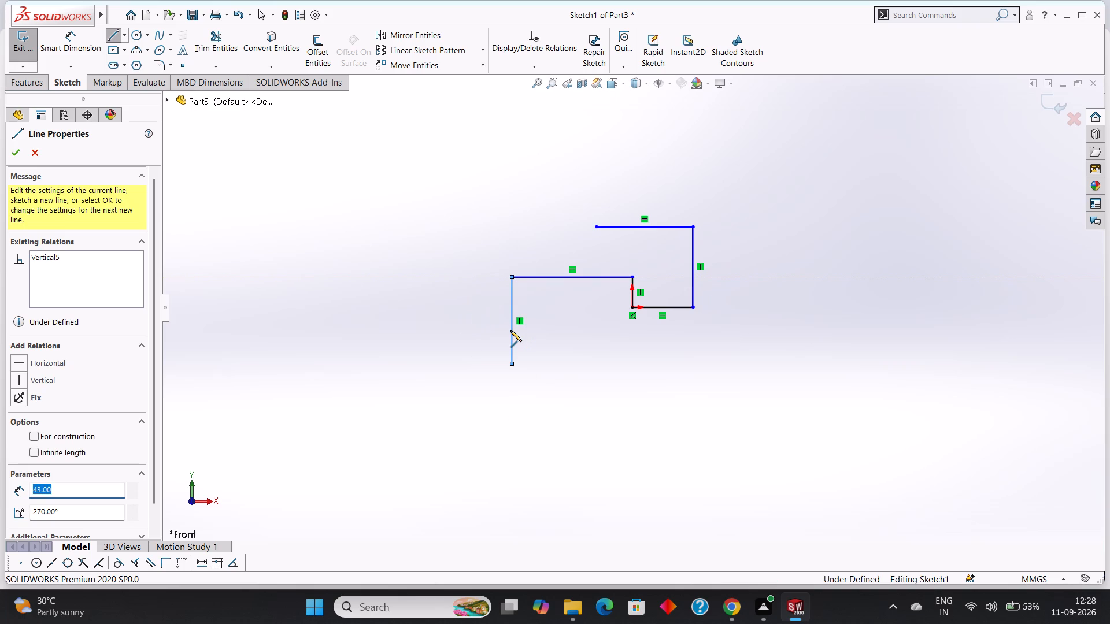
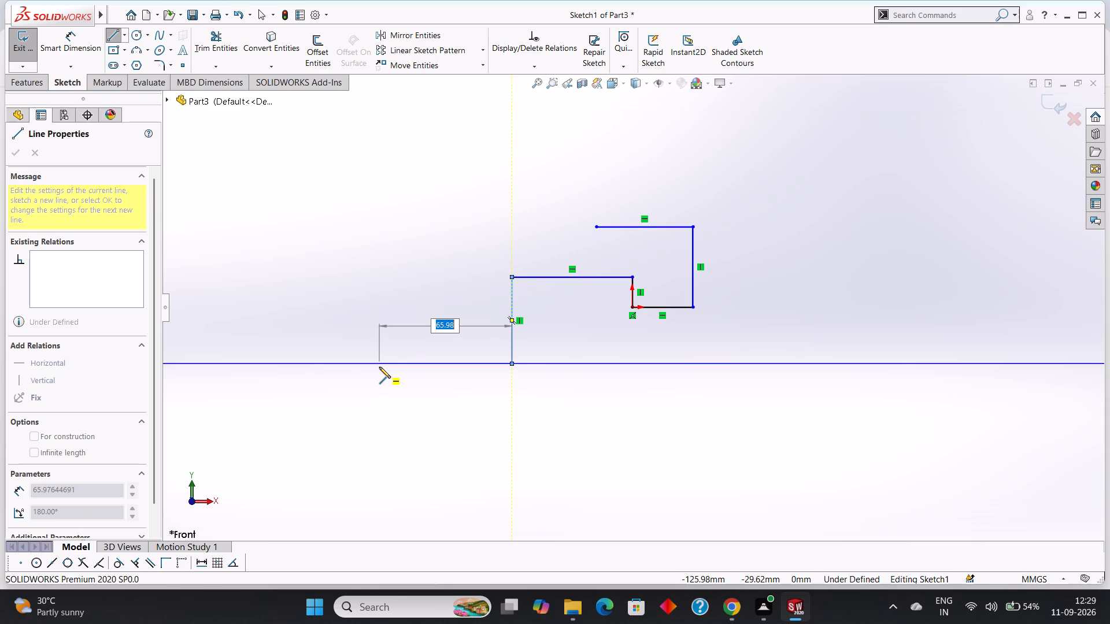
Continue the chain 95 mm horizontally in -X, vertically up level with the short top line, and 137 mm horizontally to close the profile.
{"action": "type", "text": "95"}
{"action": "key", "text": "Return"}
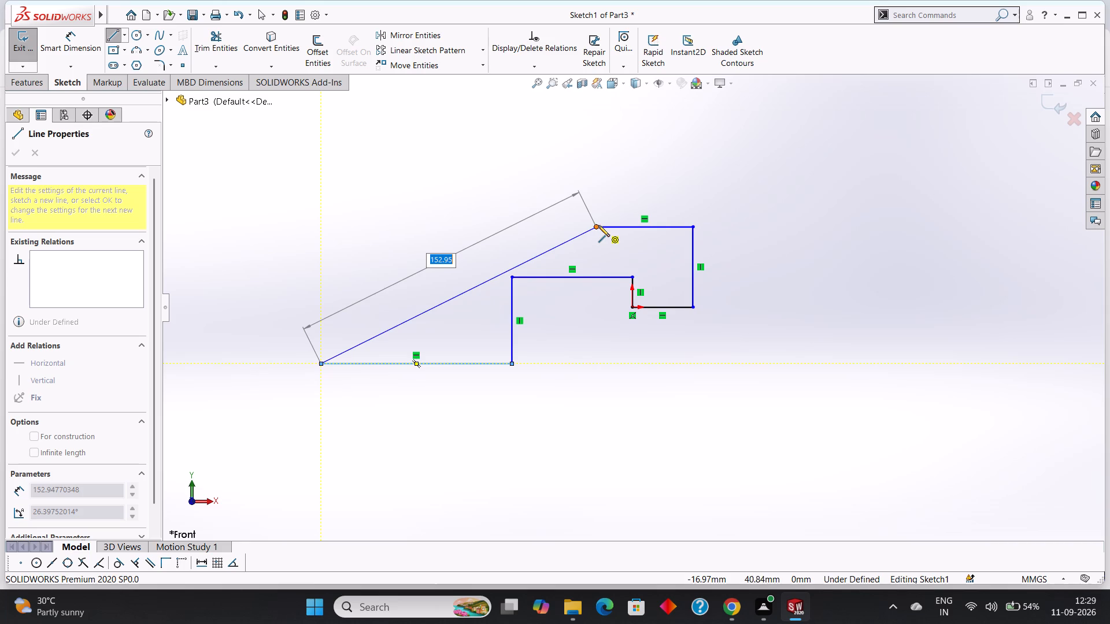
{"action": "left_click", "coordinate": [319, 226]}
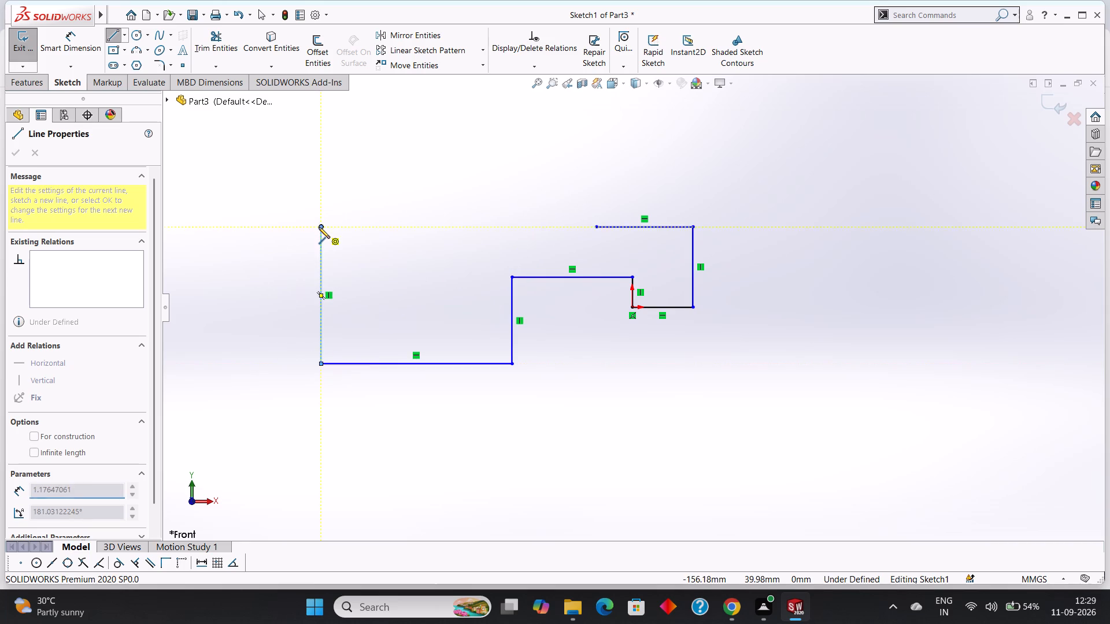
{"action": "left_click", "coordinate": [595, 227]}
{"action": "right_click", "coordinate": [567, 200]}
{"action": "left_click", "coordinate": [594, 209]}
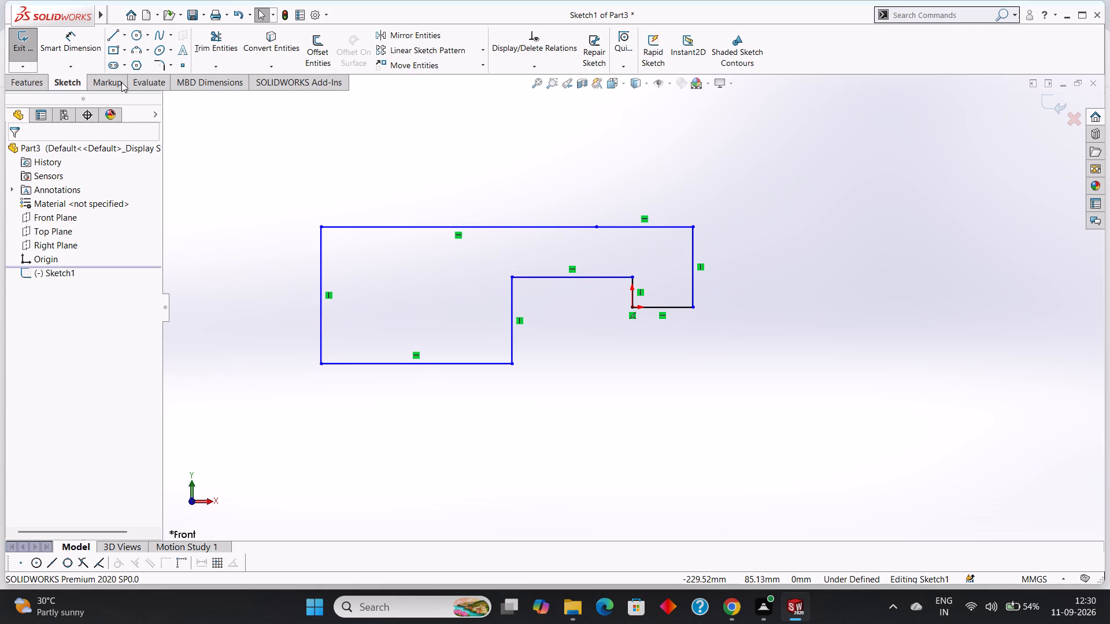
Add an 8 mm sketch fillet to the corner between the 60 mm horizontal line and the 15 mm vertical line.
{"action": "left_click", "coordinate": [168, 68]}
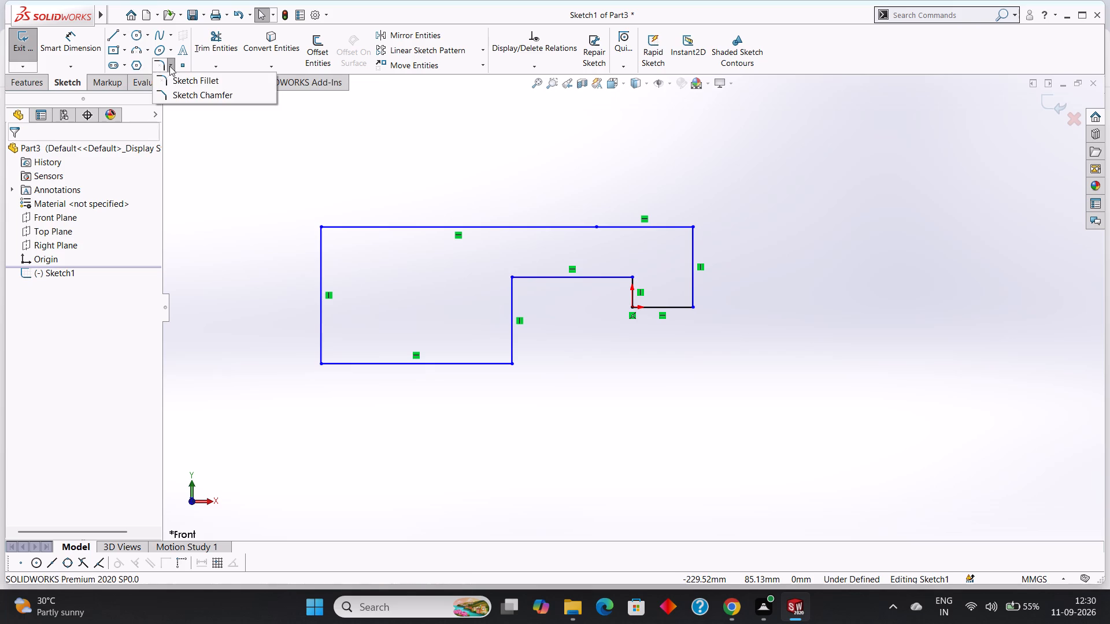
{"action": "left_click", "coordinate": [179, 80]}
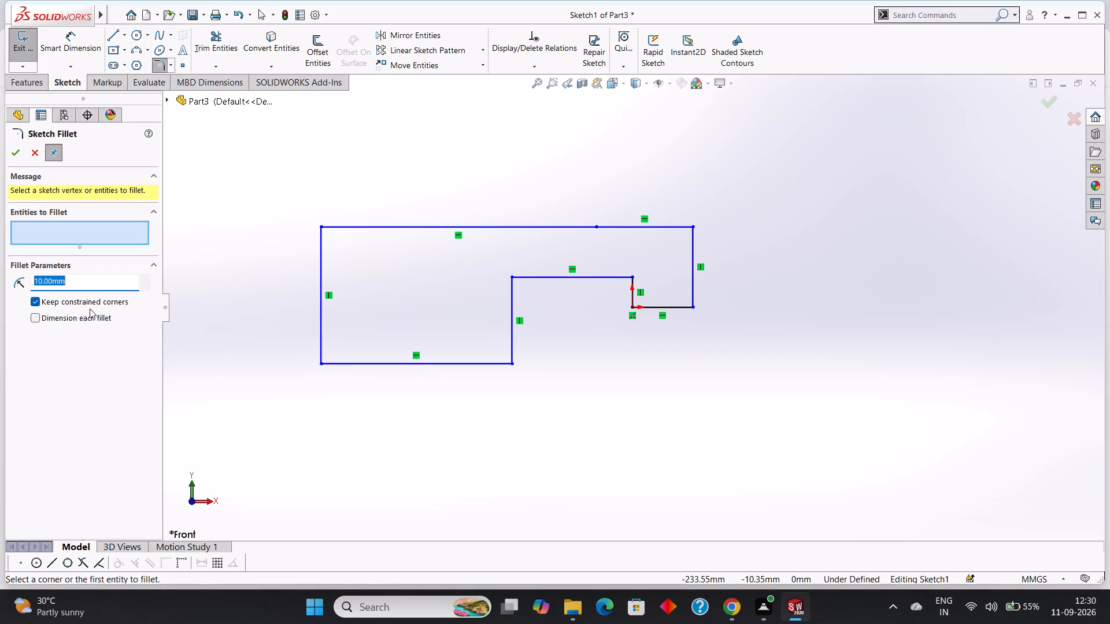
{"action": "key", "text": "8"}
{"action": "key", "text": "Return"}
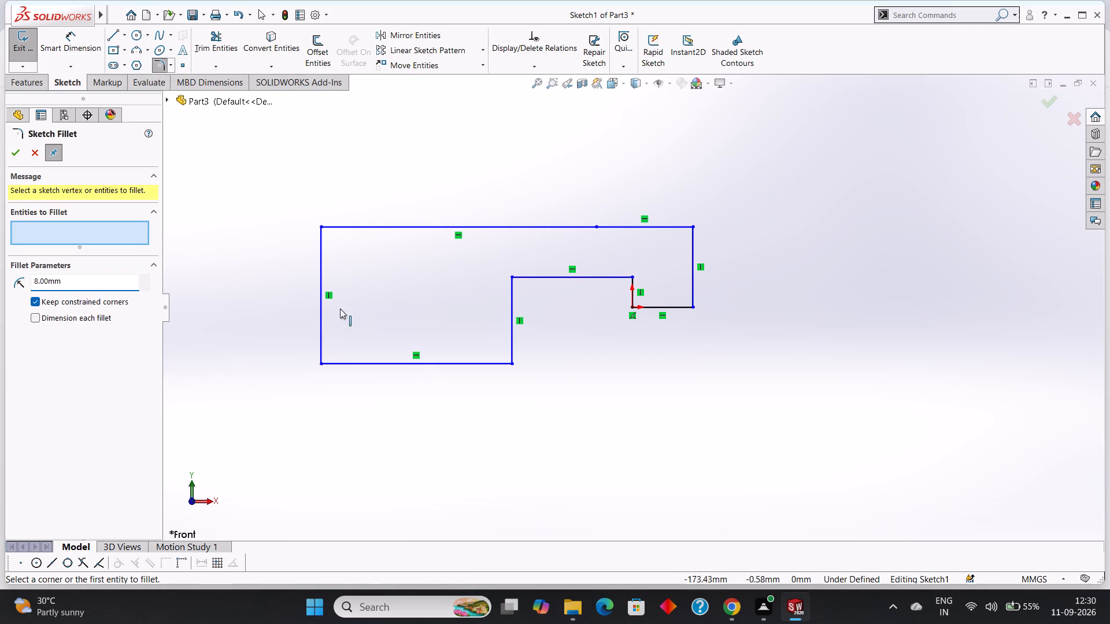
{"action": "left_click", "coordinate": [615, 277]}
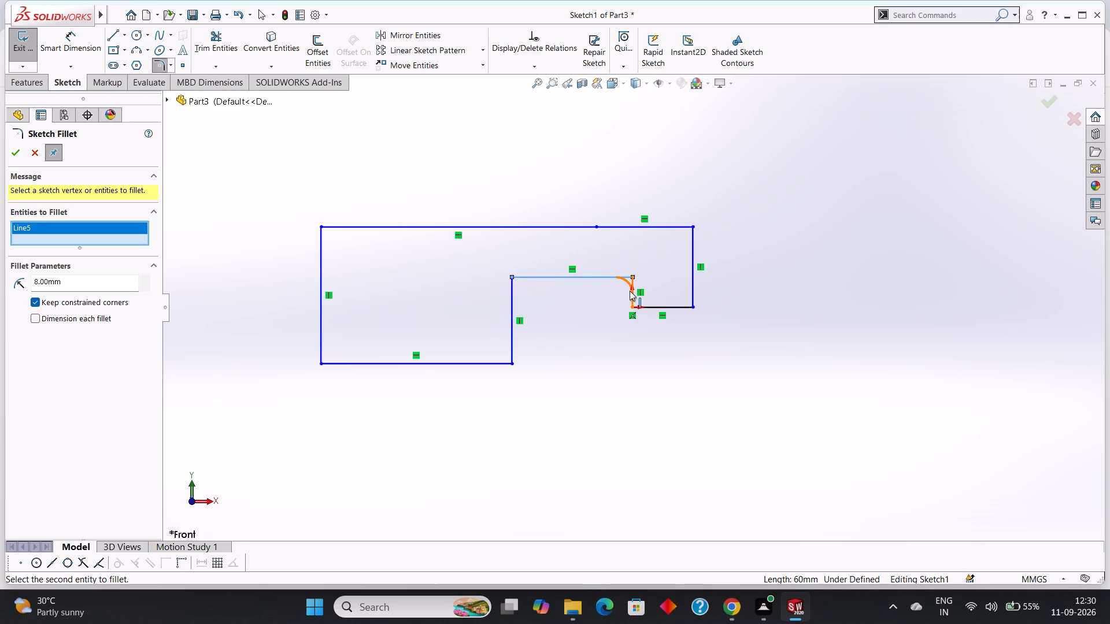
{"action": "left_click", "coordinate": [631, 291]}
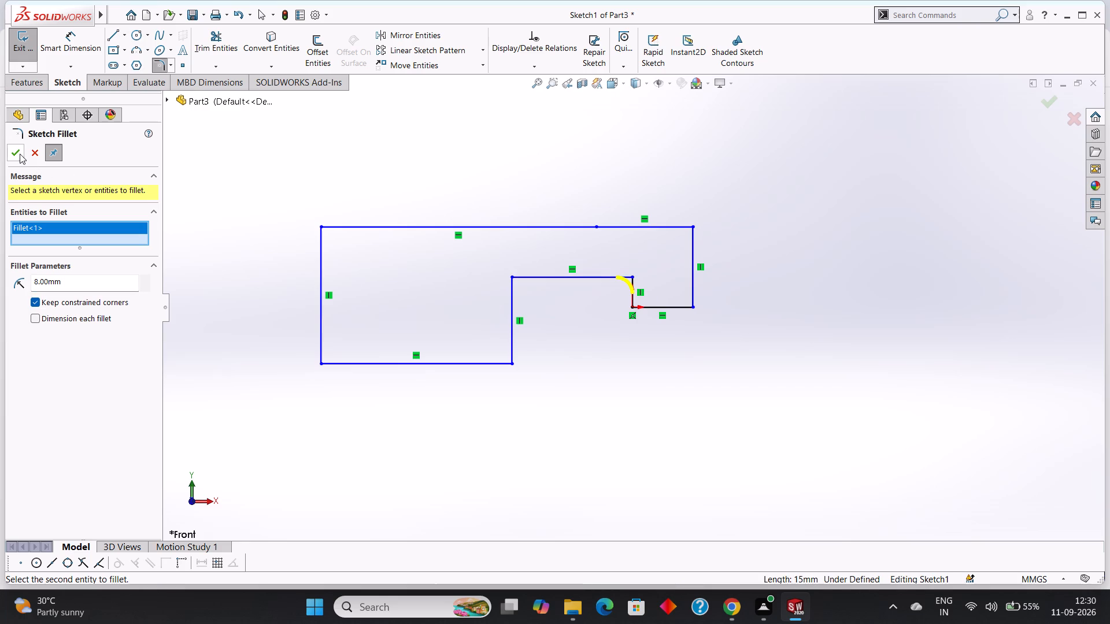
{"action": "left_click", "coordinate": [20, 154]}
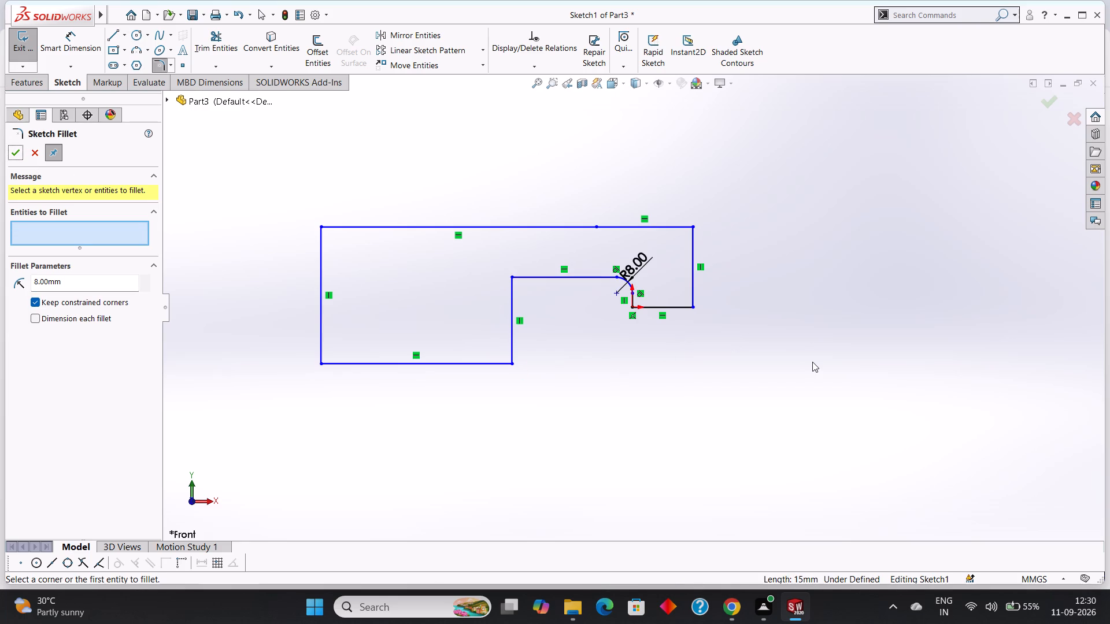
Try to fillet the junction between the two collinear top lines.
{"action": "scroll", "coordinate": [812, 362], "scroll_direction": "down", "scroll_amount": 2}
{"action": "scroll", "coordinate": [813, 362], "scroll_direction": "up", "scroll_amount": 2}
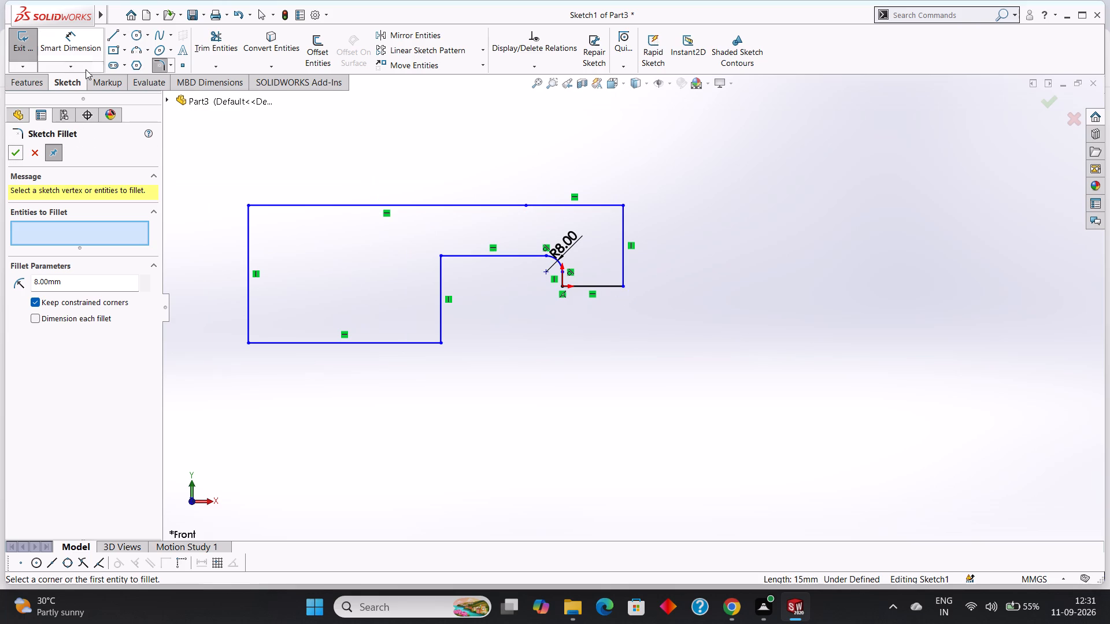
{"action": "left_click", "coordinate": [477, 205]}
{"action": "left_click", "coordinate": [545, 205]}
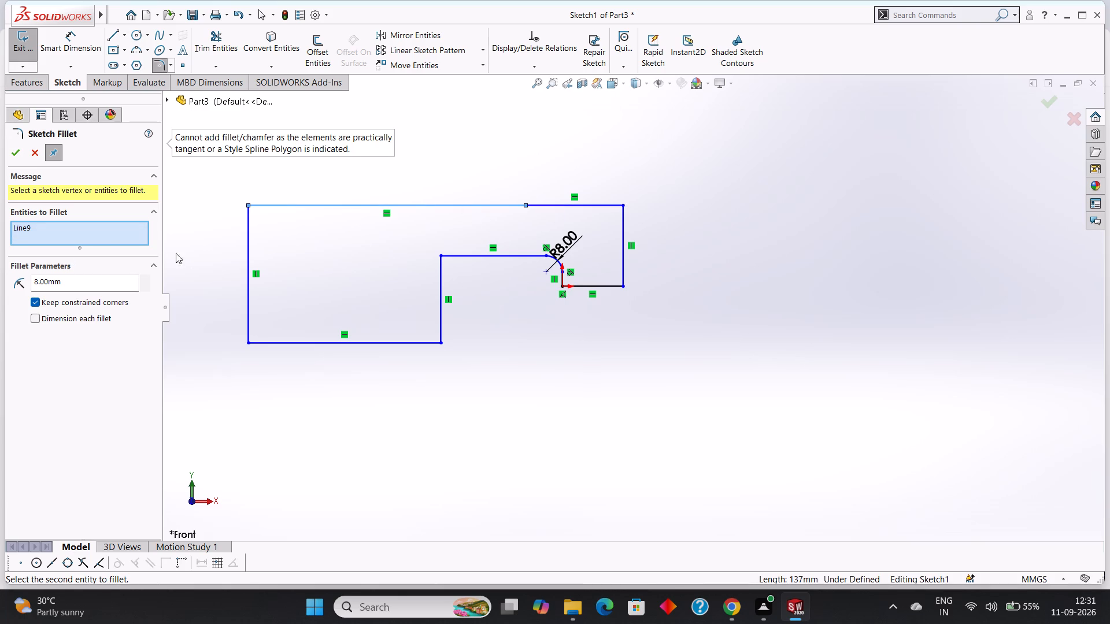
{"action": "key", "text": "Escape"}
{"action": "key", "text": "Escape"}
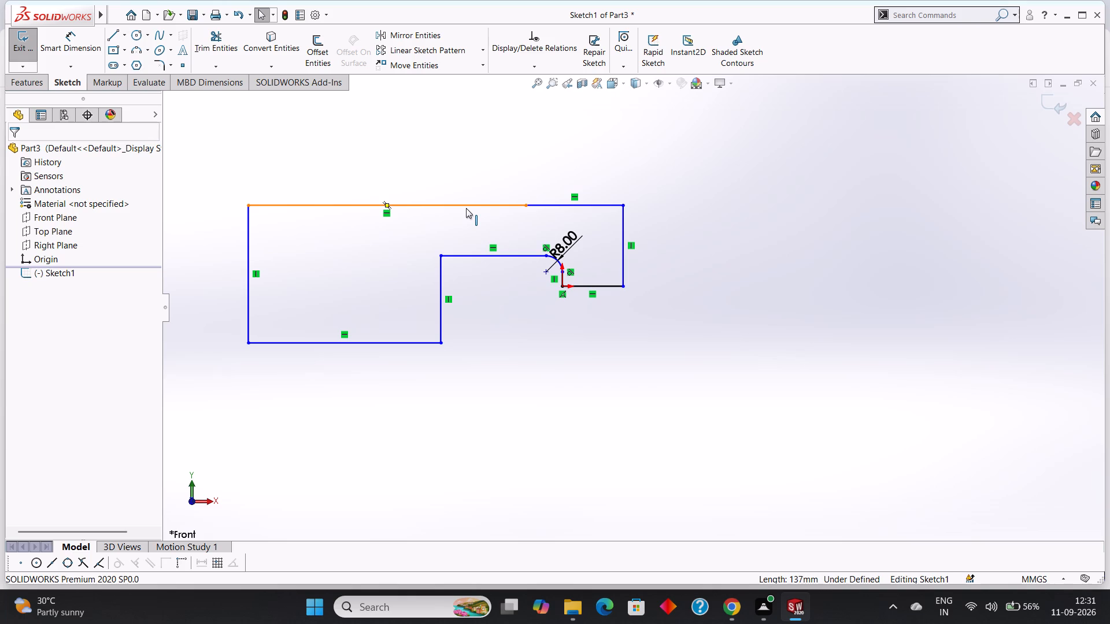
Delete the 137 mm top horizontal line from the profile.
{"action": "right_click", "coordinate": [466, 208]}
{"action": "left_click", "coordinate": [509, 393]}
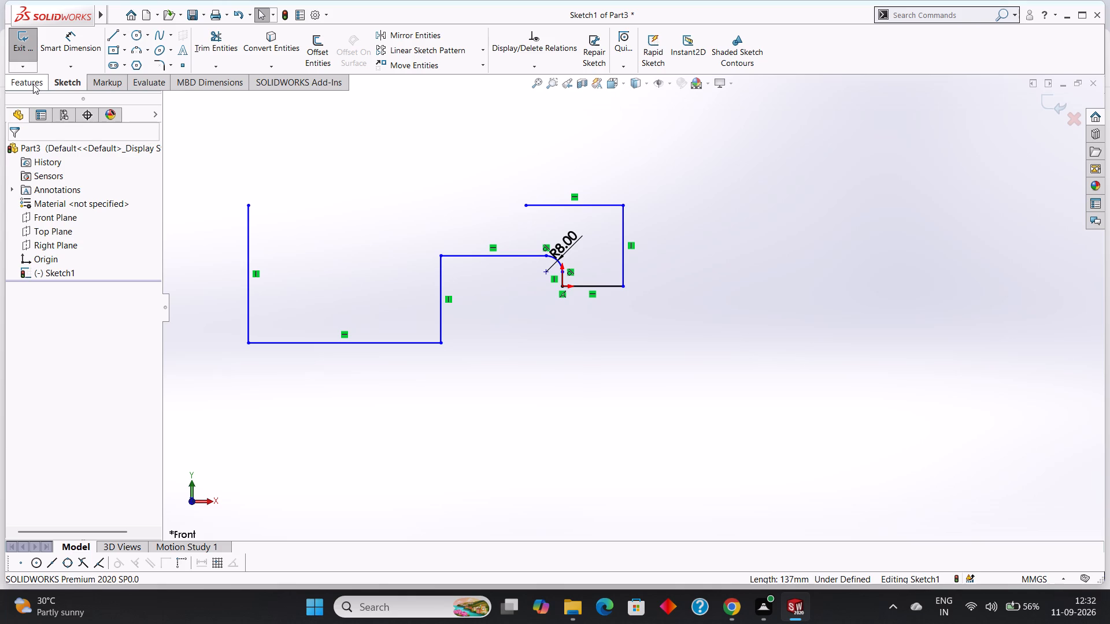
Sketch a 4 mm centerline in +X from the open end of the short top line, along that line.
{"action": "left_click", "coordinate": [124, 38]}
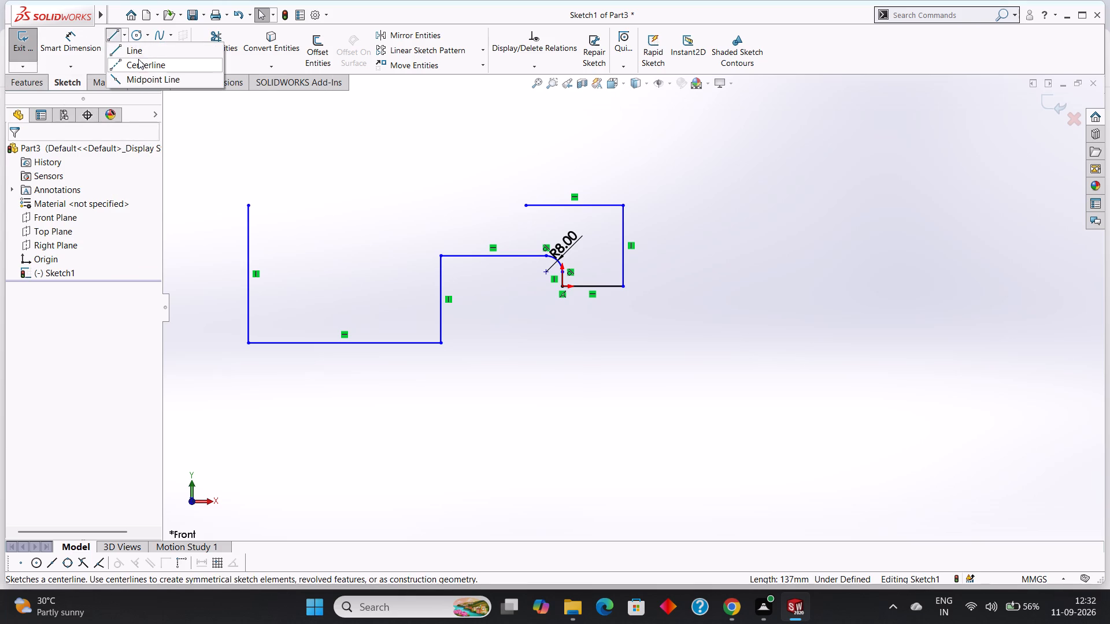
{"action": "left_click", "coordinate": [139, 63]}
{"action": "left_click", "coordinate": [527, 206]}
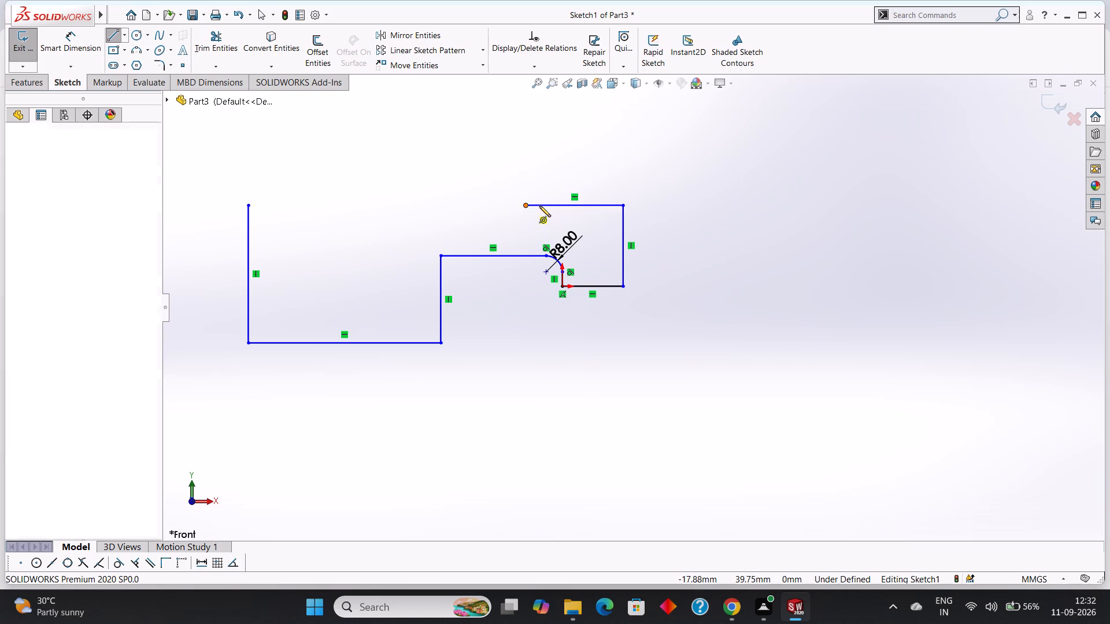
{"action": "key", "text": "4"}
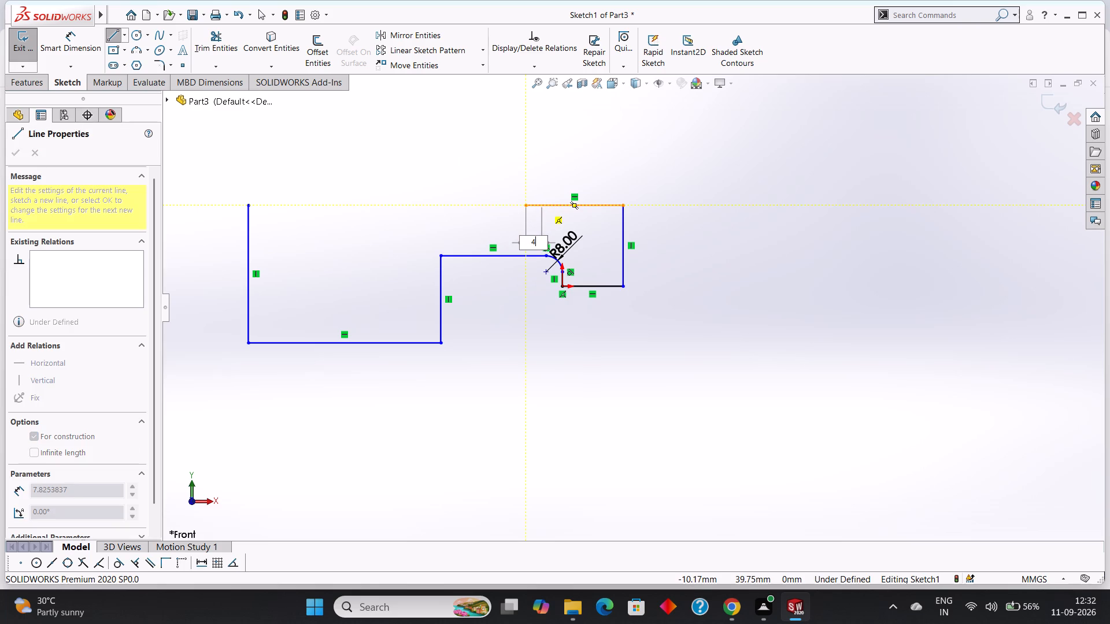
{"action": "key", "text": "Return"}
{"action": "right_click", "coordinate": [539, 170]}
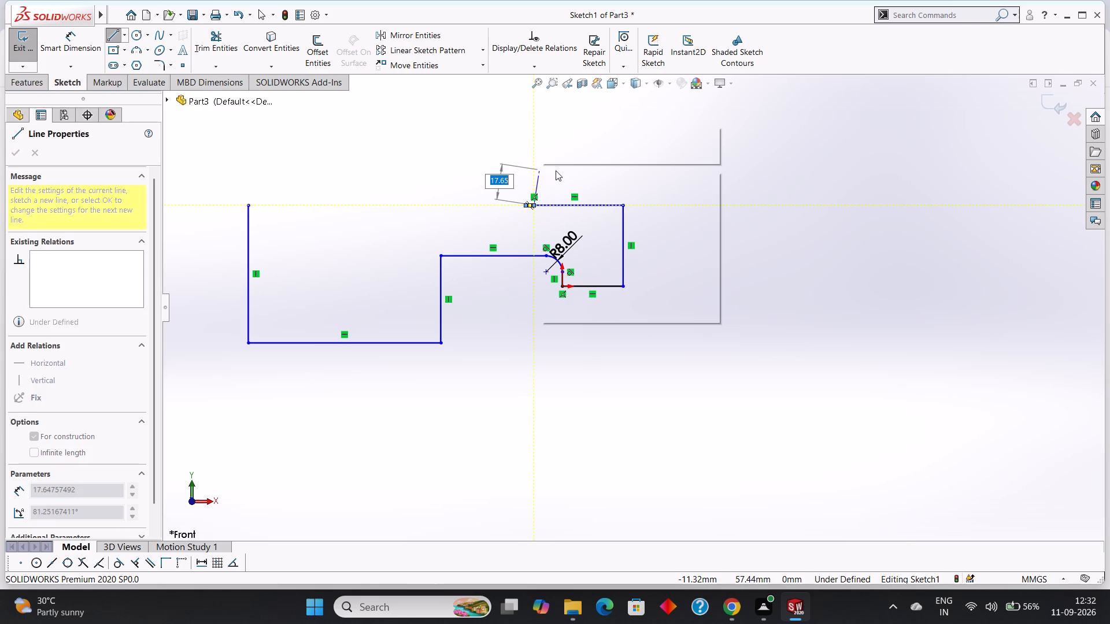
{"action": "left_click", "coordinate": [562, 175]}
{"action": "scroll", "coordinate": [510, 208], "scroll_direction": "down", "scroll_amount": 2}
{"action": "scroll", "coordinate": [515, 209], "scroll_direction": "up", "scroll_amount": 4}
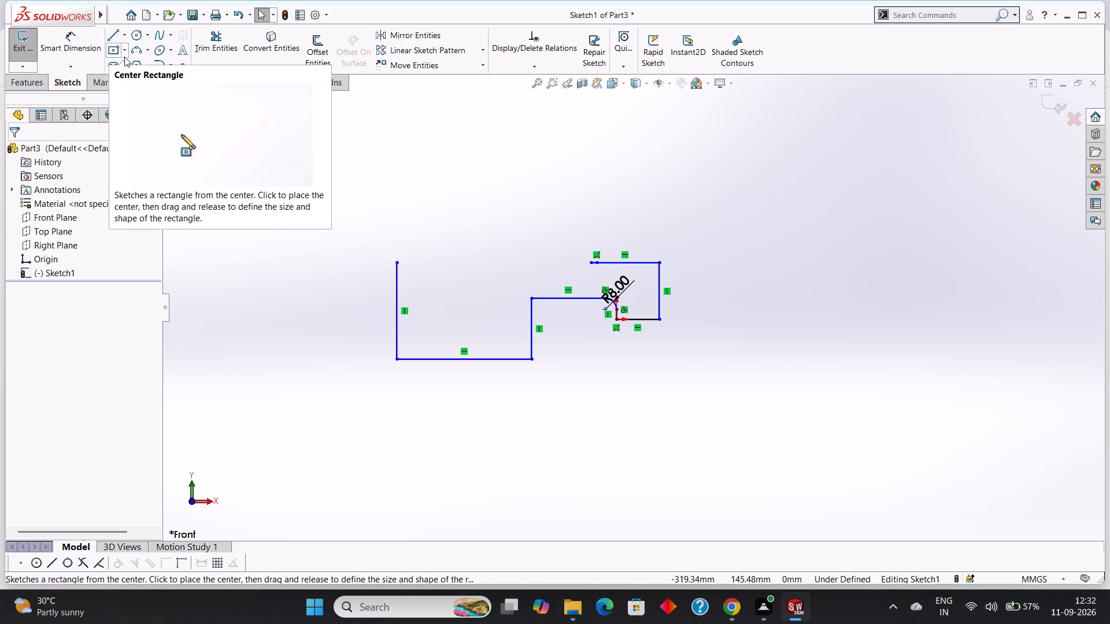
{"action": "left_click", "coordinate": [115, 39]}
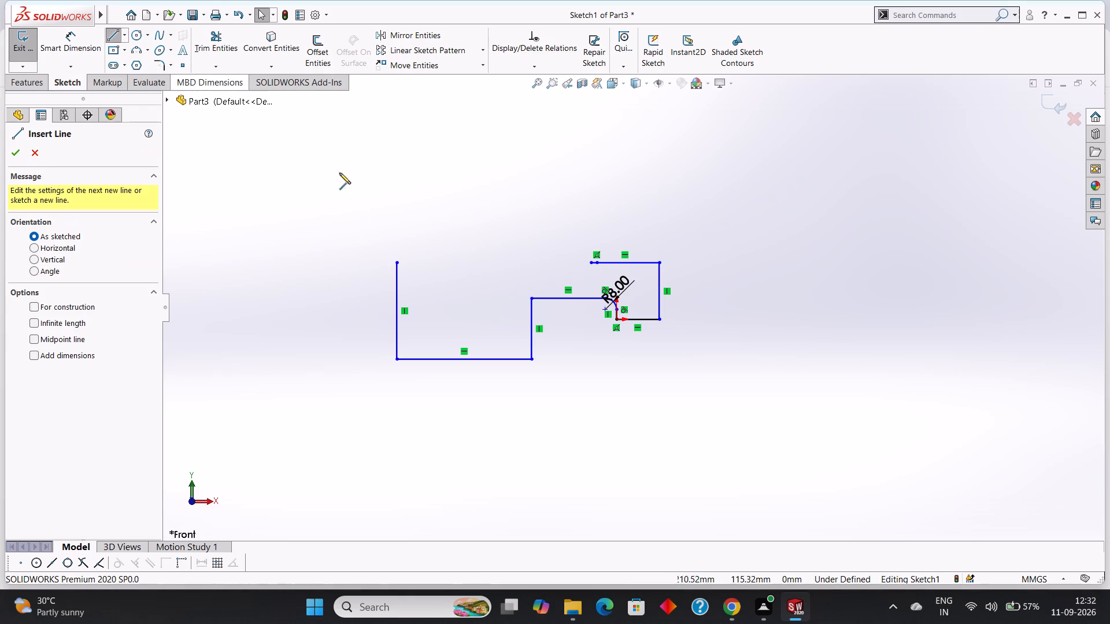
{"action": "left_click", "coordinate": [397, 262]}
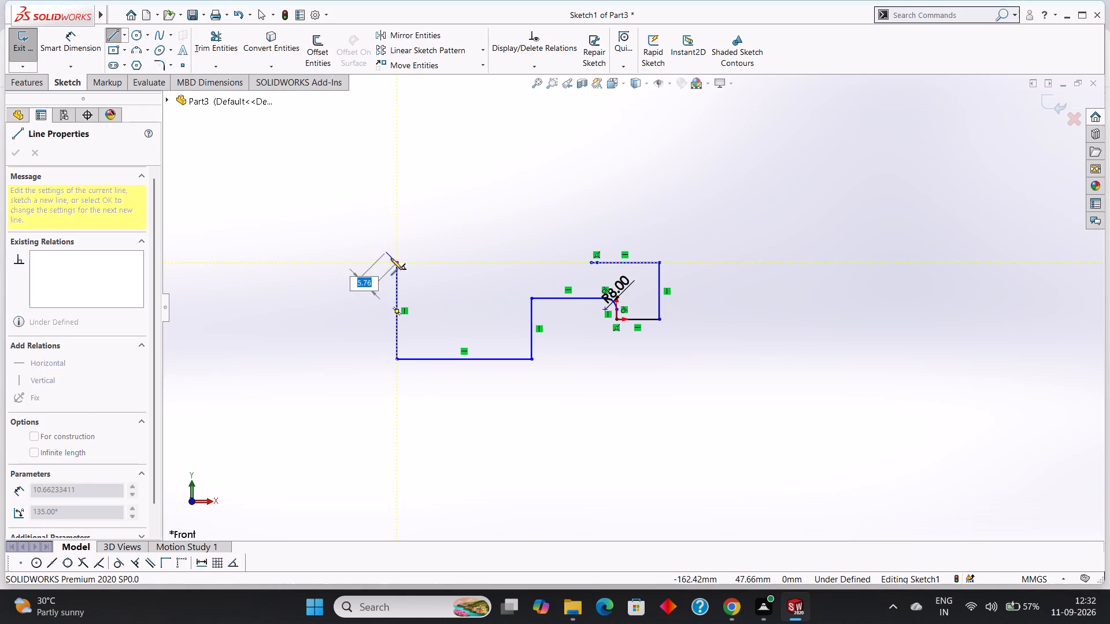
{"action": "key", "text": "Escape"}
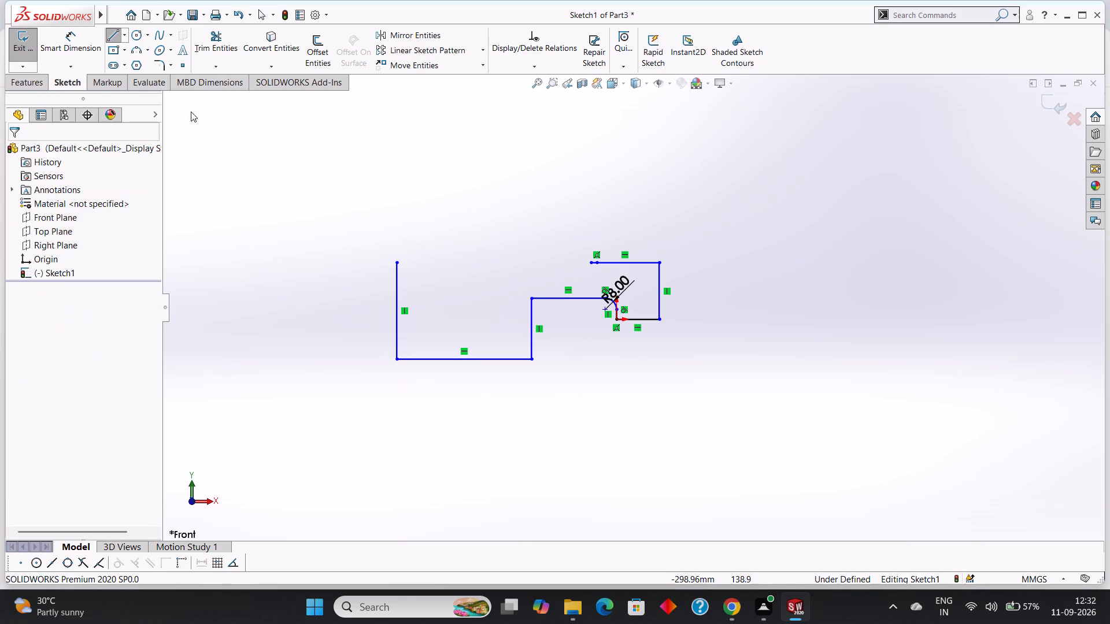
Sketch a 4 mm centerline vertically down from the upper end of the profile's far -X vertical line.
{"action": "left_click", "coordinate": [124, 33]}
{"action": "left_click", "coordinate": [134, 66]}
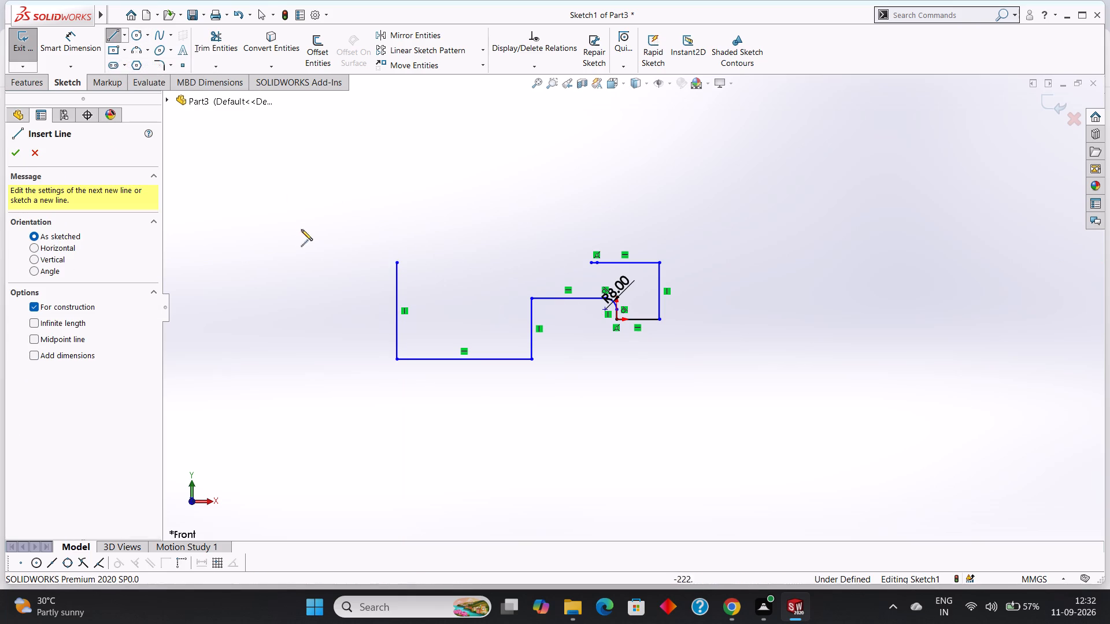
{"action": "left_click", "coordinate": [398, 263]}
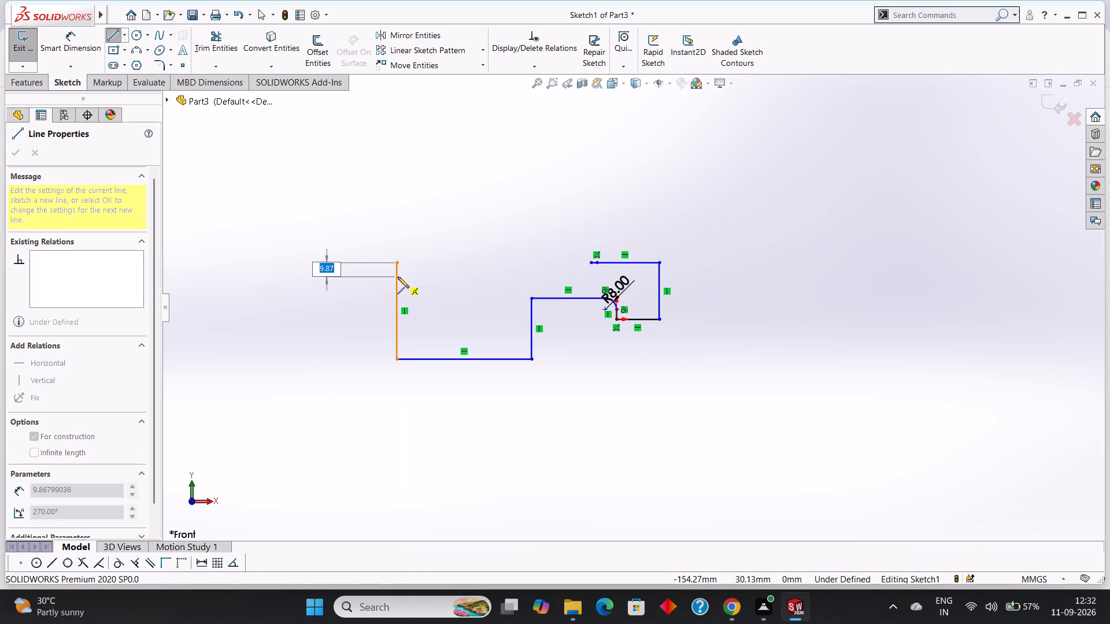
{"action": "key", "text": "4"}
{"action": "key", "text": "Return"}
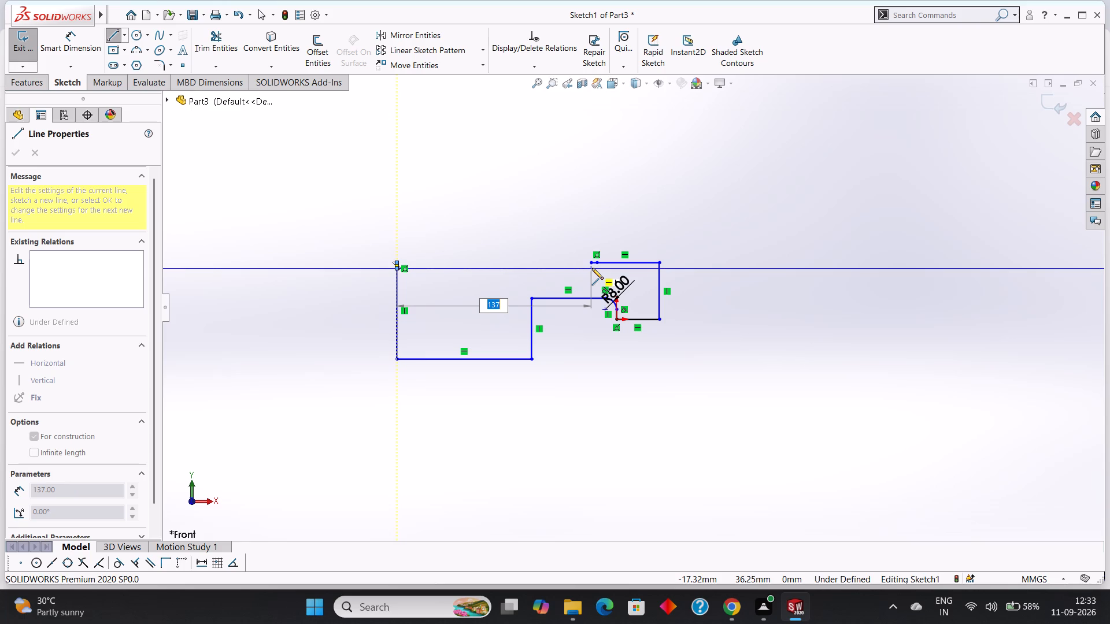
{"action": "right_click", "coordinate": [547, 232]}
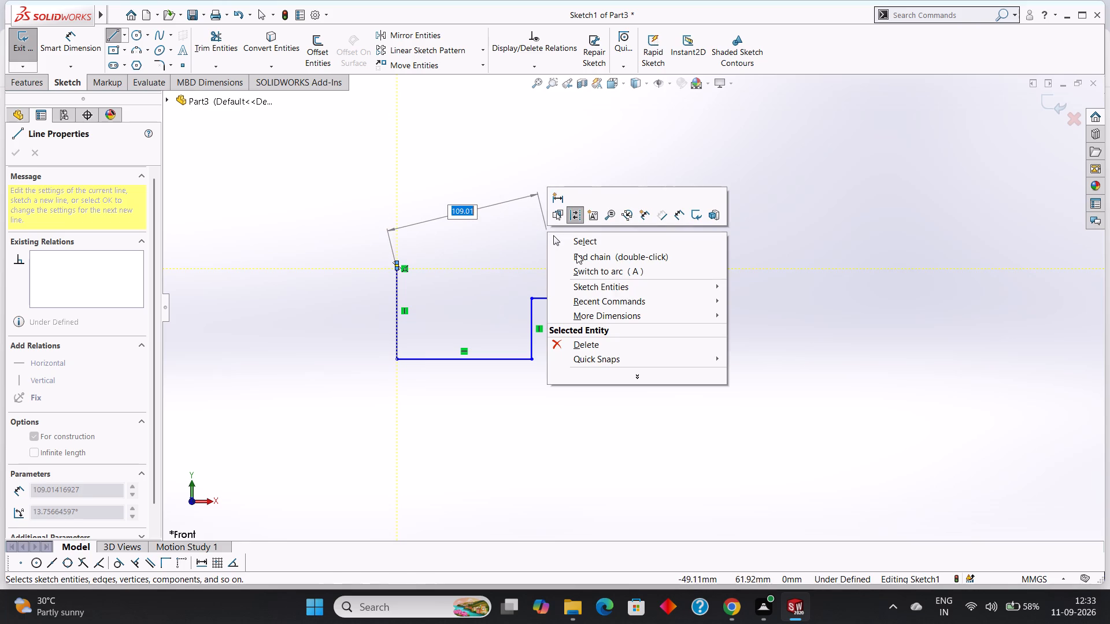
{"action": "left_click", "coordinate": [582, 242]}
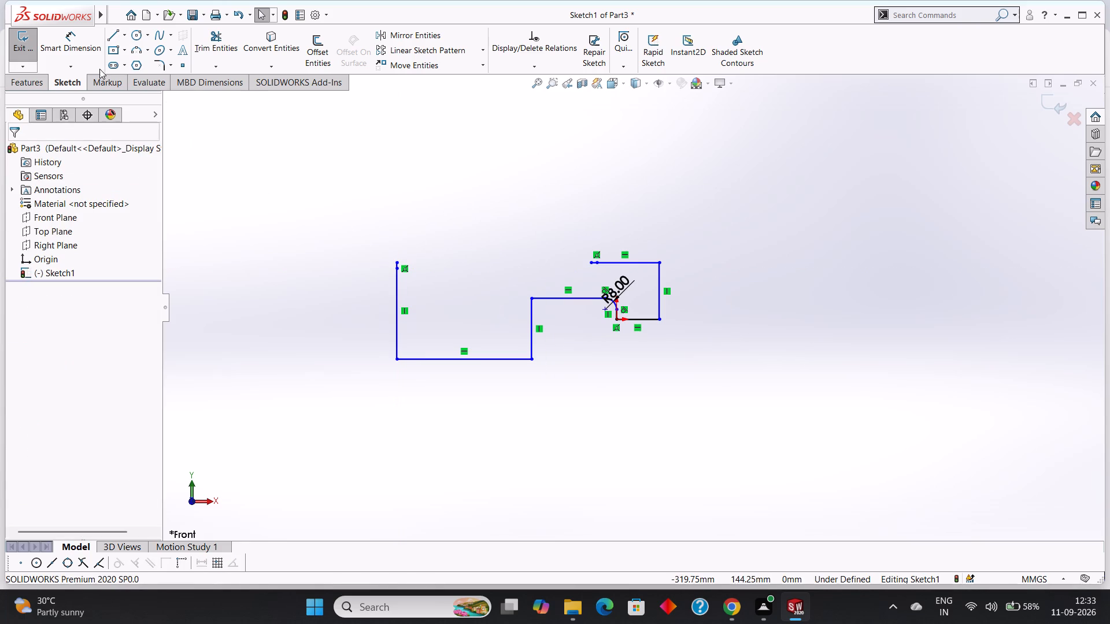
Sketch a 133 mm horizontal line in +X from the lower end of the 4 mm vertical centerline.
{"action": "left_click", "coordinate": [109, 35]}
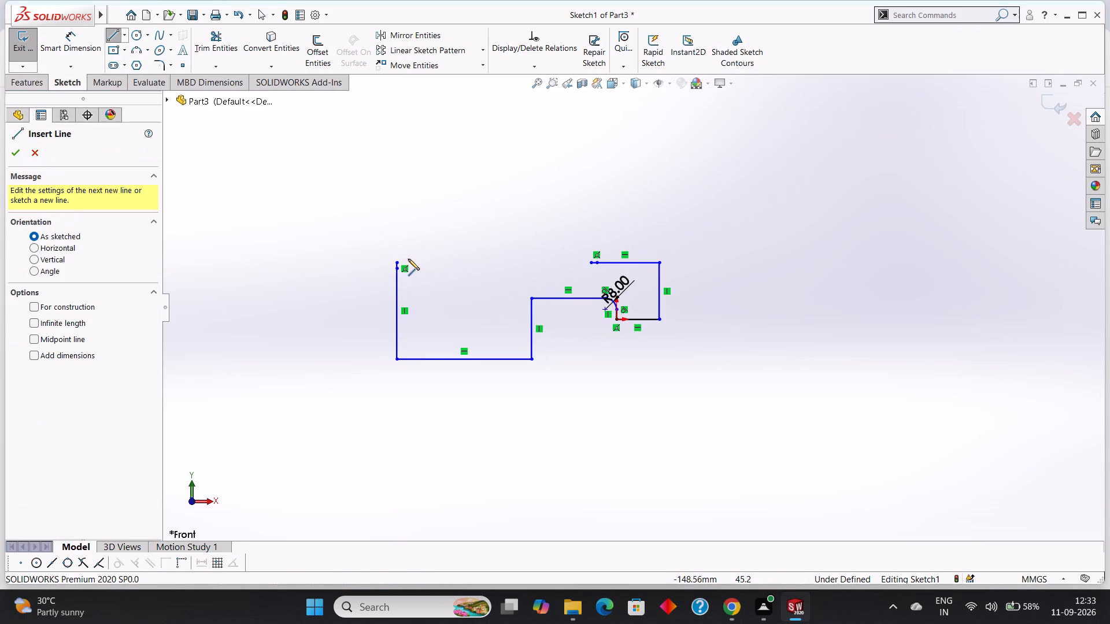
{"action": "left_click", "coordinate": [398, 268]}
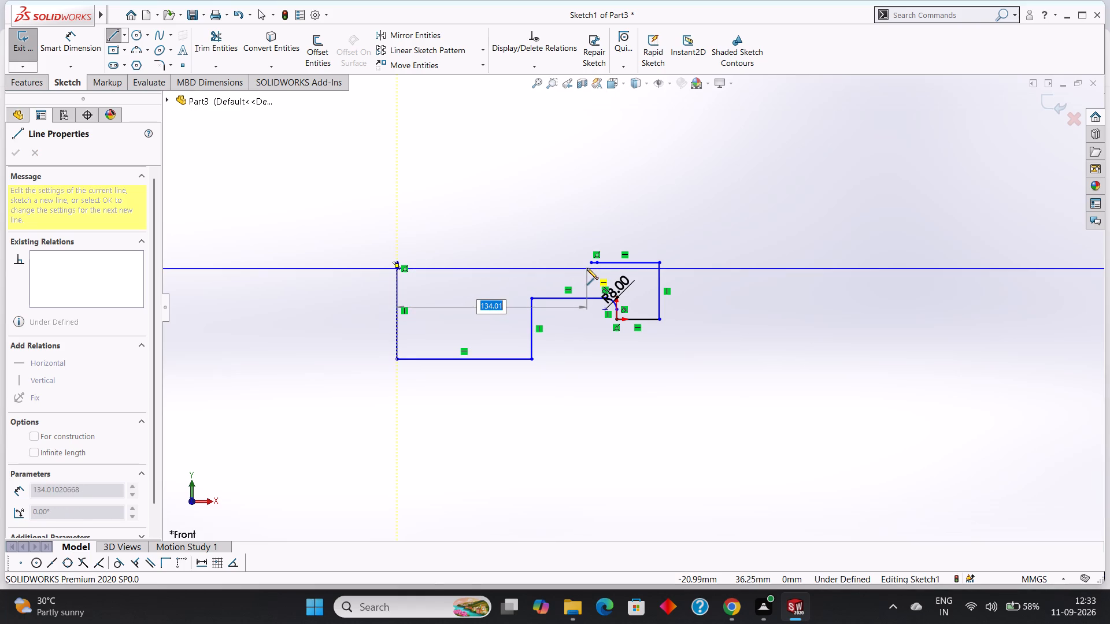
{"action": "type", "text": "133"}
{"action": "key", "text": "Return"}
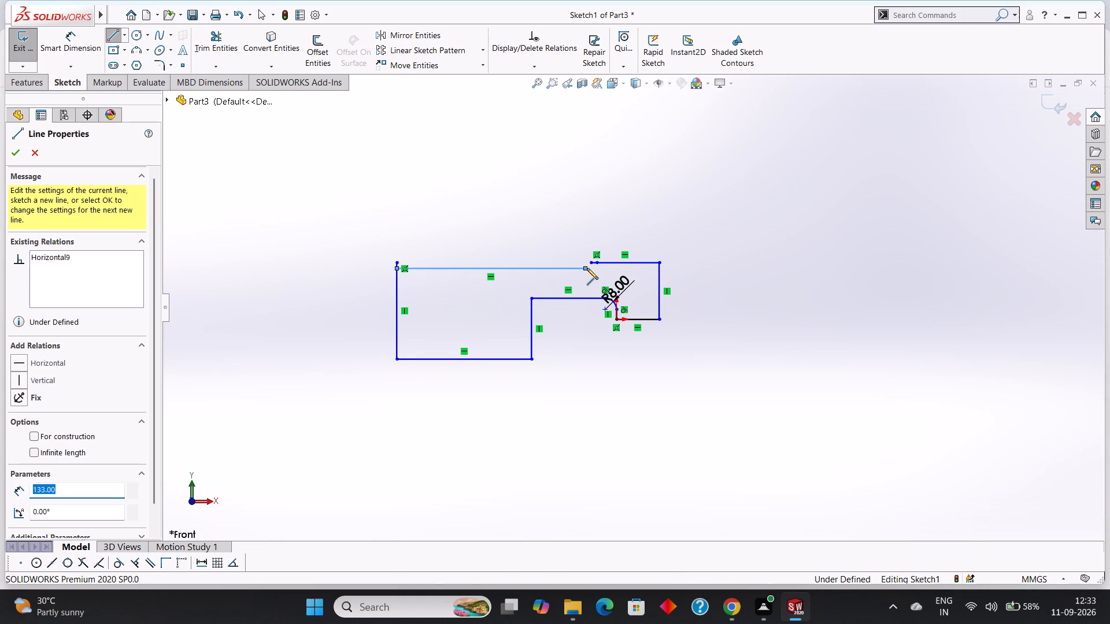
{"action": "scroll", "coordinate": [587, 268], "scroll_direction": "down", "scroll_amount": 3}
{"action": "right_click", "coordinate": [589, 234]}
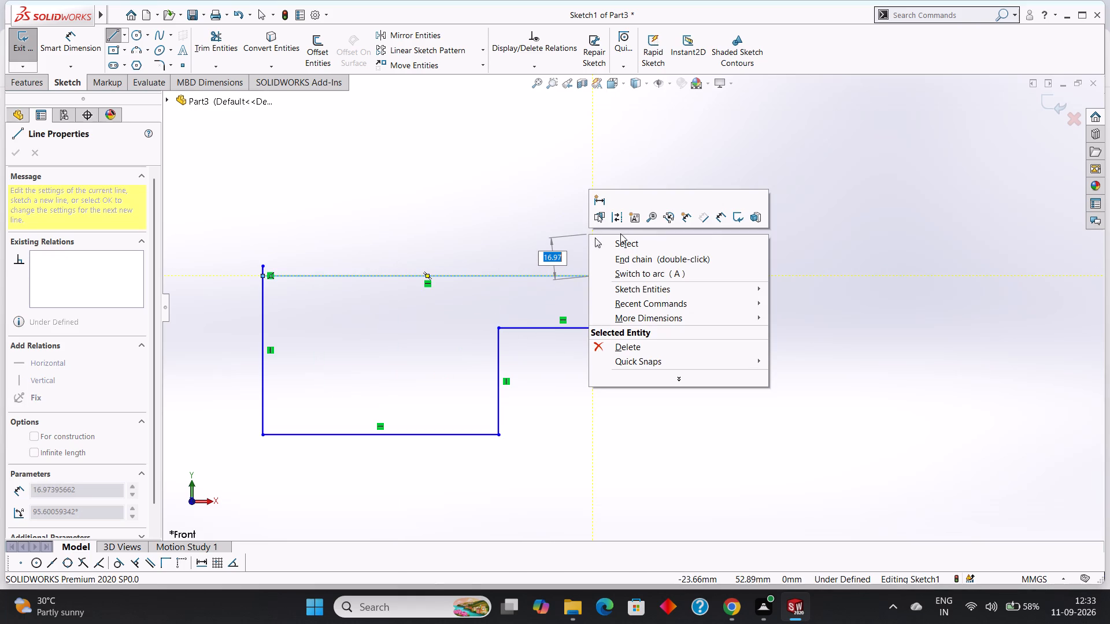
{"action": "left_click", "coordinate": [627, 240]}
Trim the 4 mm end segment of the short top line together with its overlapping centerline.
{"action": "scroll", "coordinate": [610, 265], "scroll_direction": "down", "scroll_amount": 2}
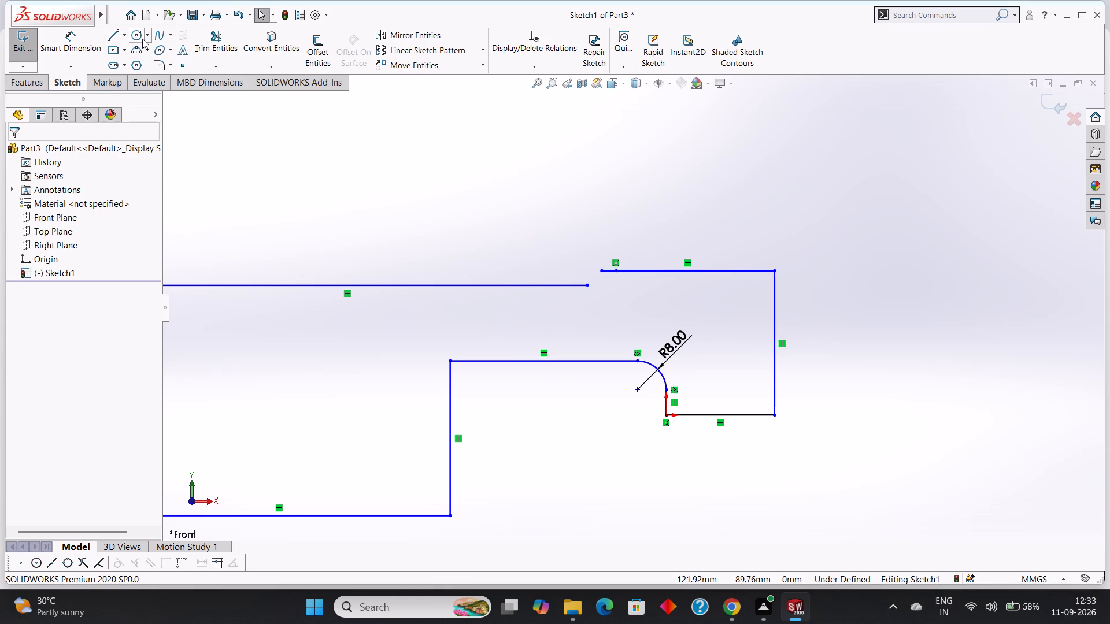
{"action": "left_click", "coordinate": [224, 40]}
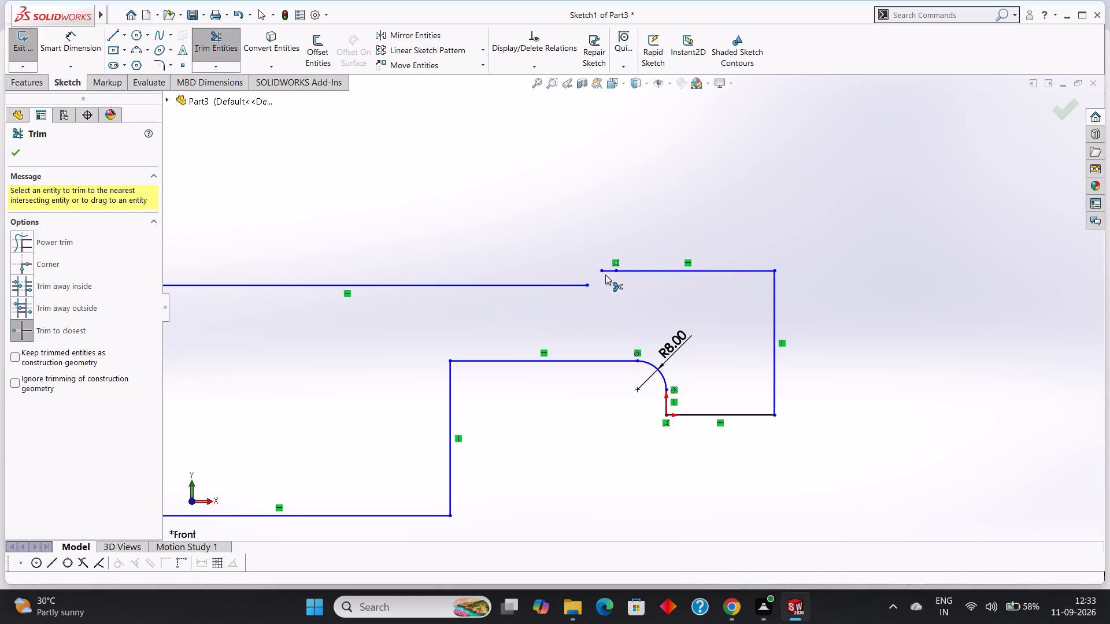
{"action": "left_click", "coordinate": [609, 272]}
{"action": "left_click", "coordinate": [602, 271]}
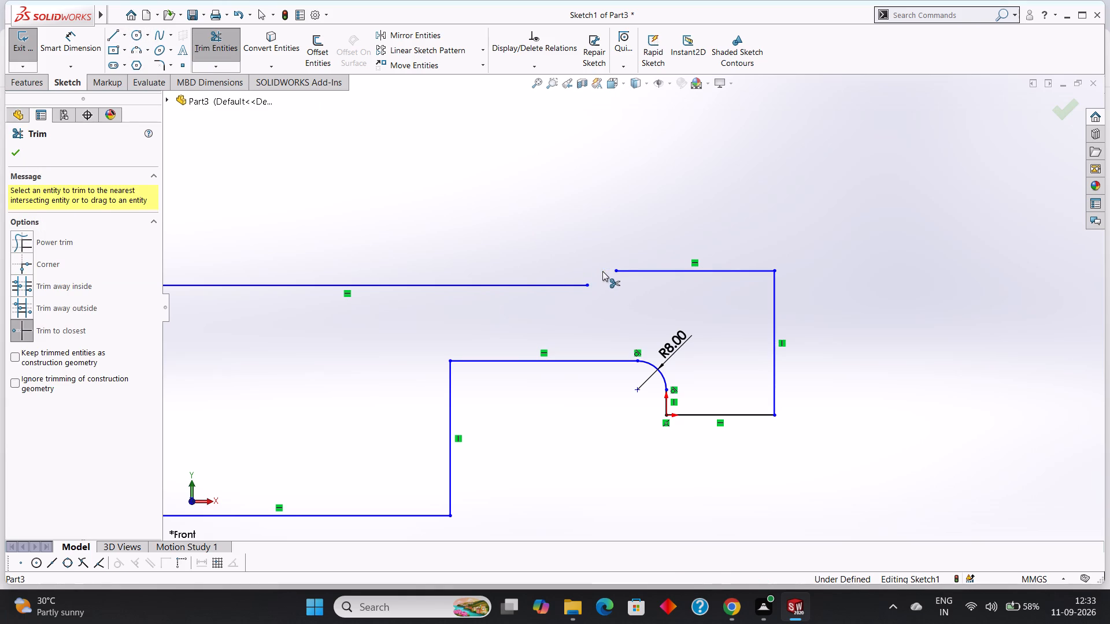
{"action": "left_click", "coordinate": [13, 150]}
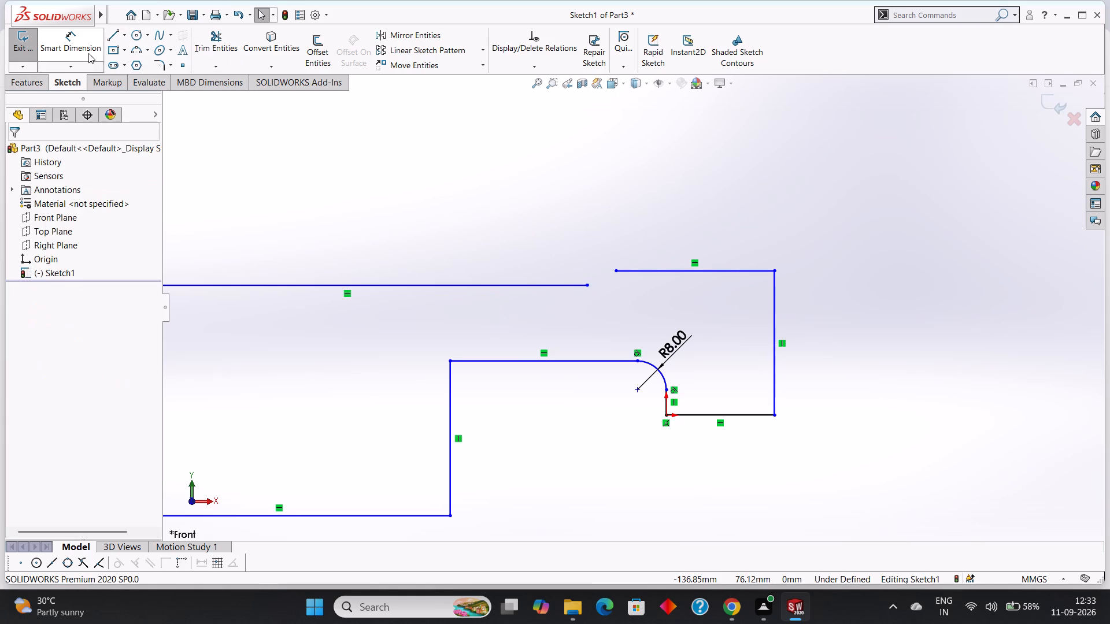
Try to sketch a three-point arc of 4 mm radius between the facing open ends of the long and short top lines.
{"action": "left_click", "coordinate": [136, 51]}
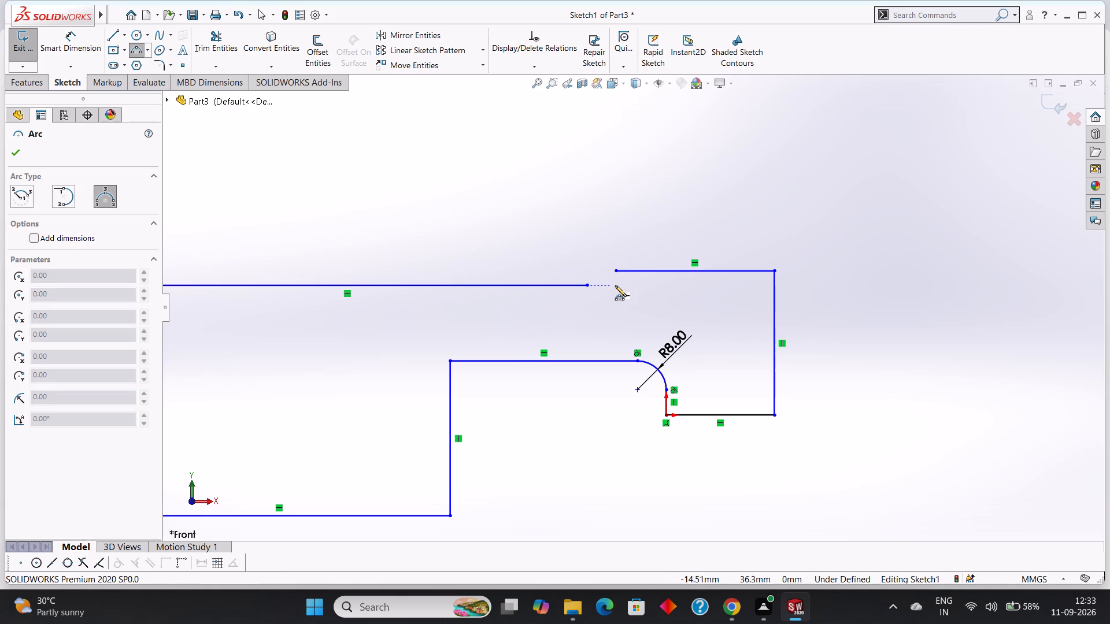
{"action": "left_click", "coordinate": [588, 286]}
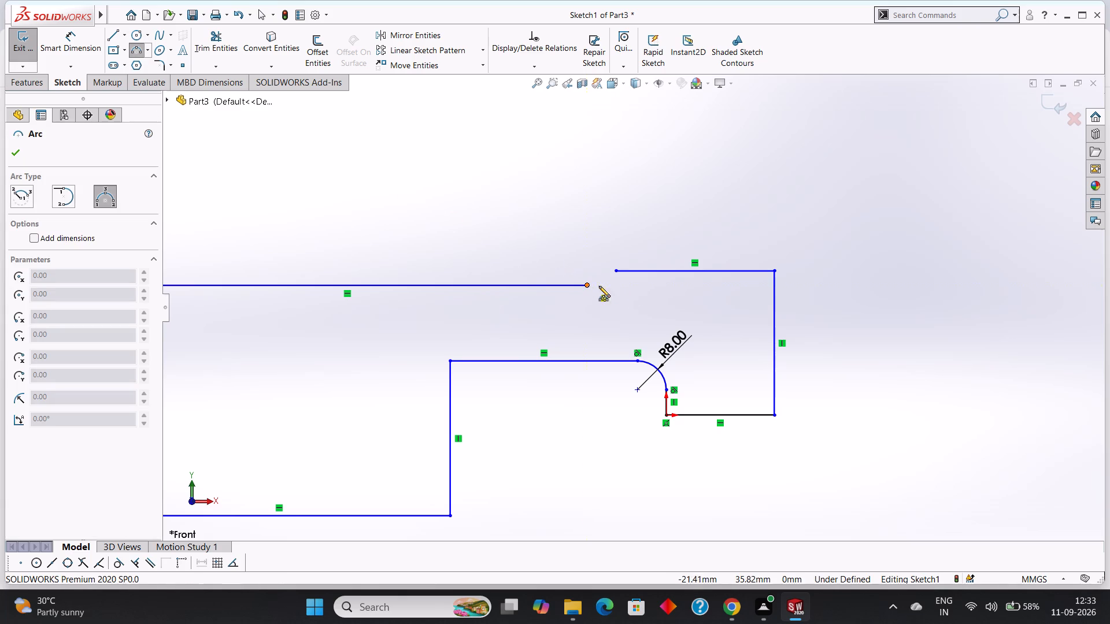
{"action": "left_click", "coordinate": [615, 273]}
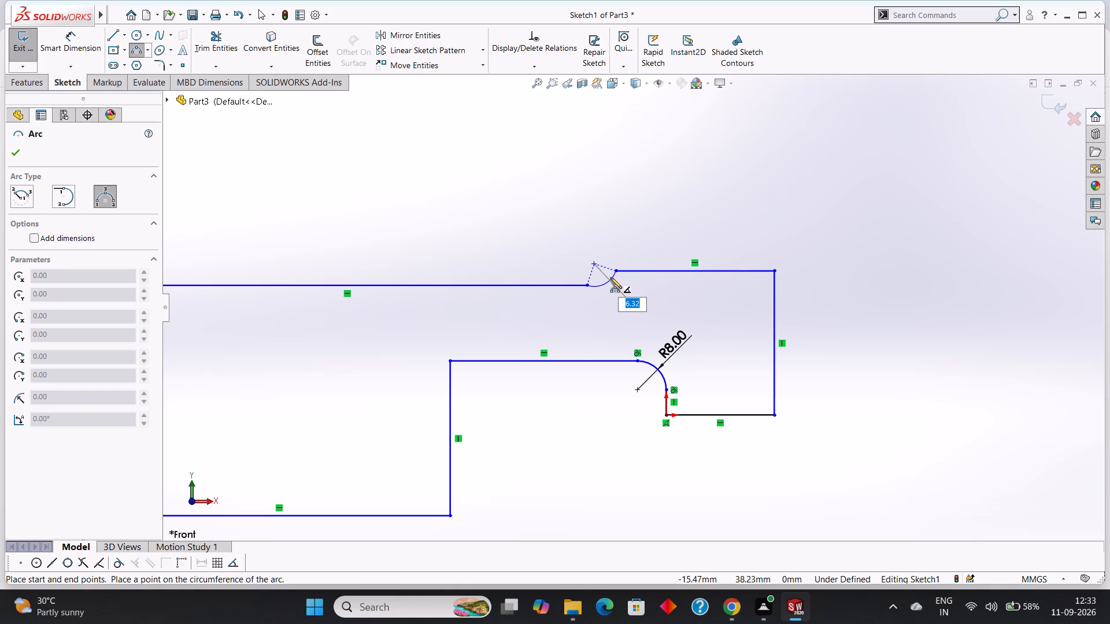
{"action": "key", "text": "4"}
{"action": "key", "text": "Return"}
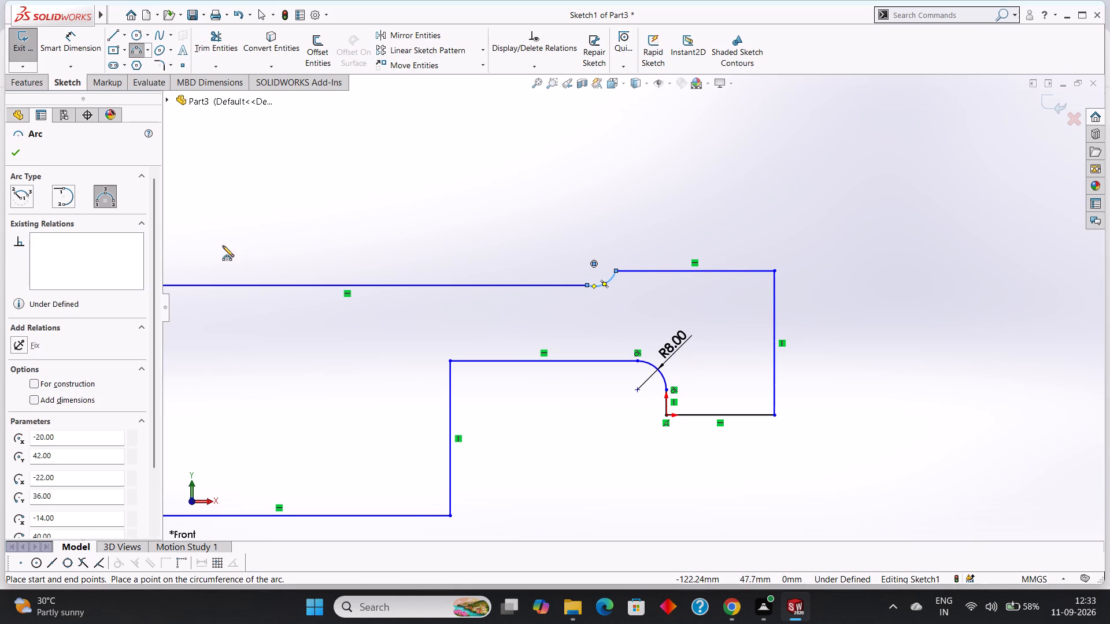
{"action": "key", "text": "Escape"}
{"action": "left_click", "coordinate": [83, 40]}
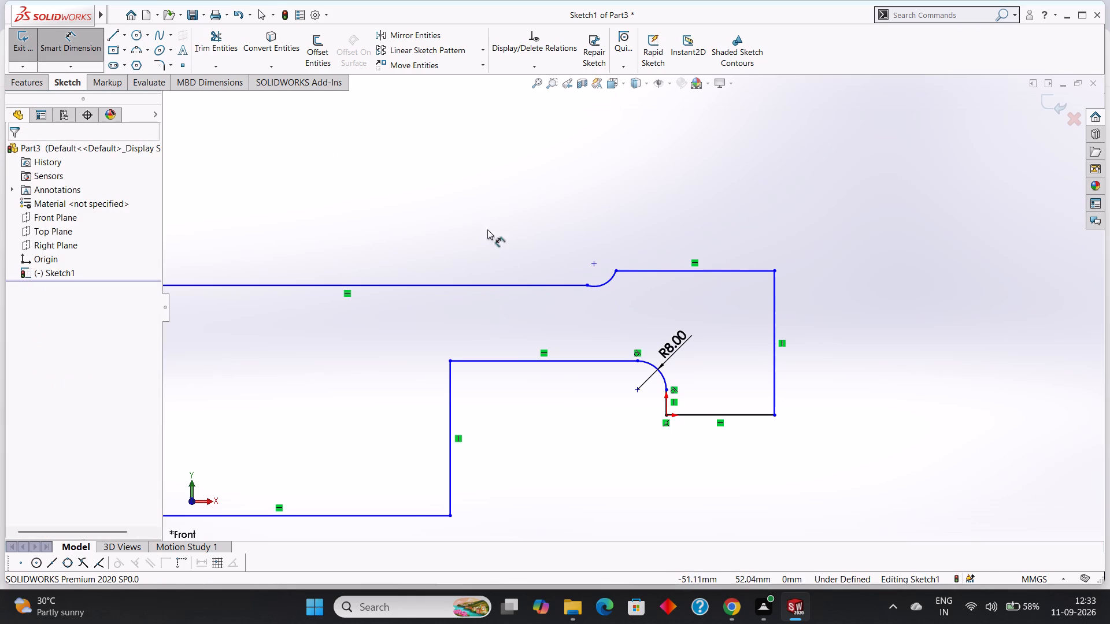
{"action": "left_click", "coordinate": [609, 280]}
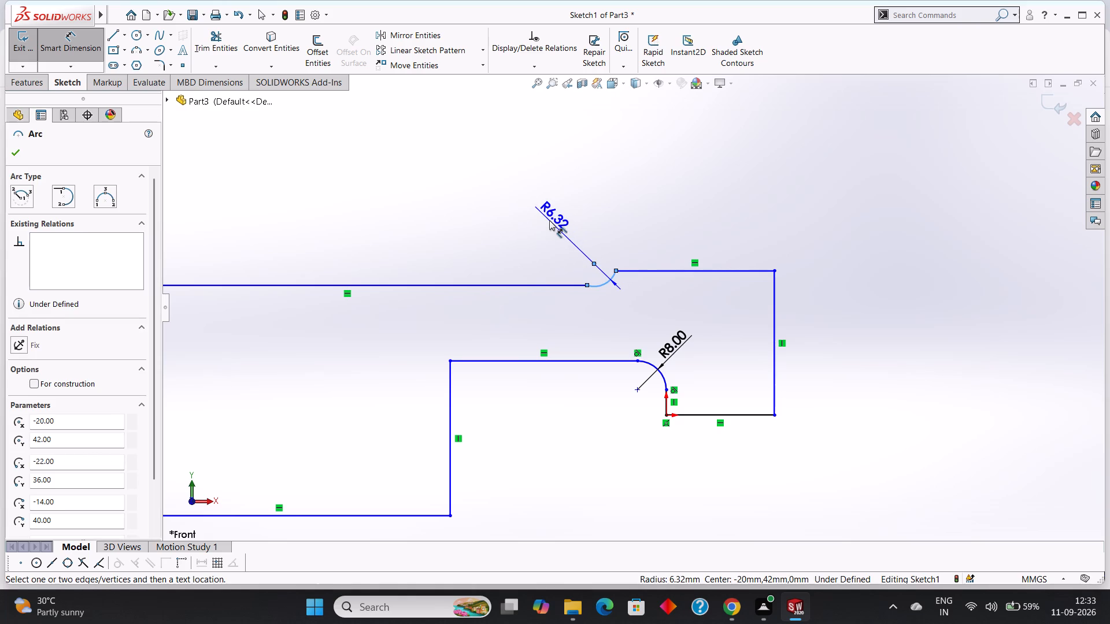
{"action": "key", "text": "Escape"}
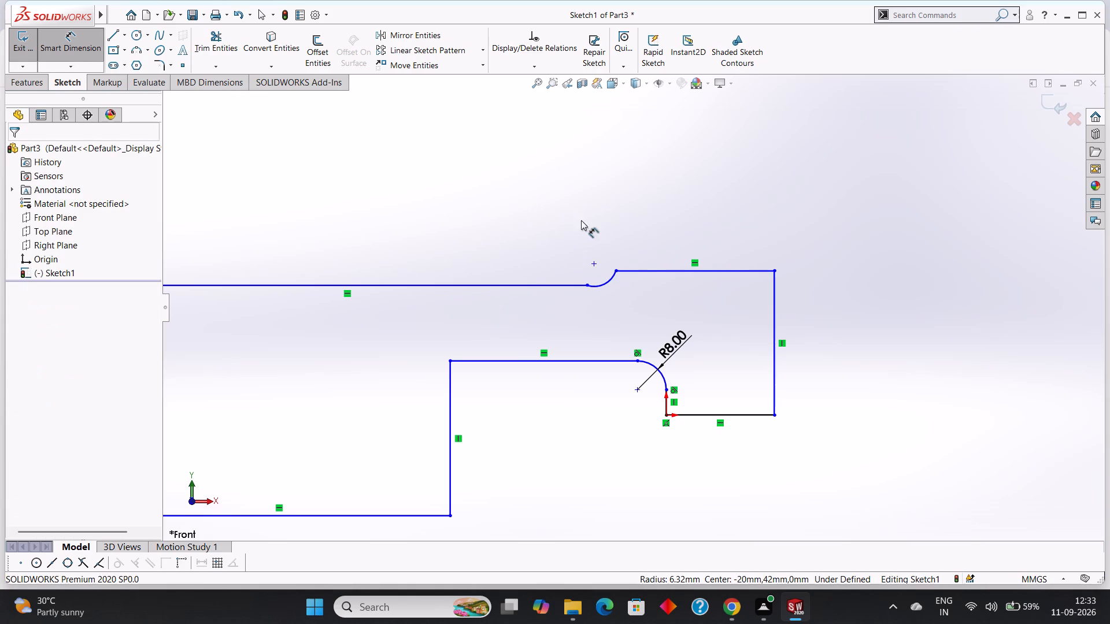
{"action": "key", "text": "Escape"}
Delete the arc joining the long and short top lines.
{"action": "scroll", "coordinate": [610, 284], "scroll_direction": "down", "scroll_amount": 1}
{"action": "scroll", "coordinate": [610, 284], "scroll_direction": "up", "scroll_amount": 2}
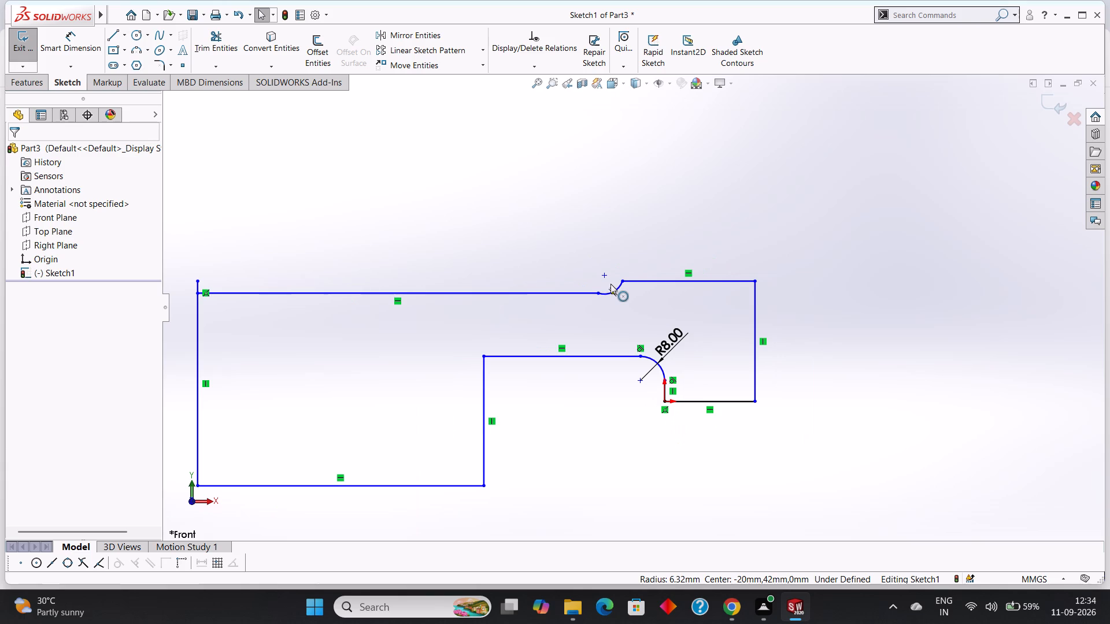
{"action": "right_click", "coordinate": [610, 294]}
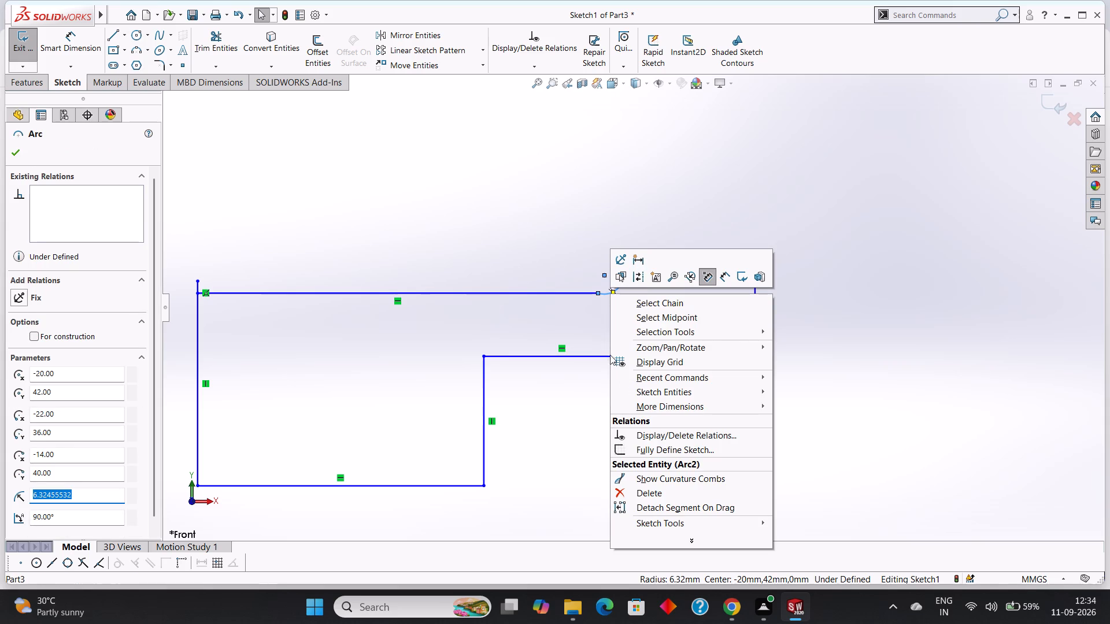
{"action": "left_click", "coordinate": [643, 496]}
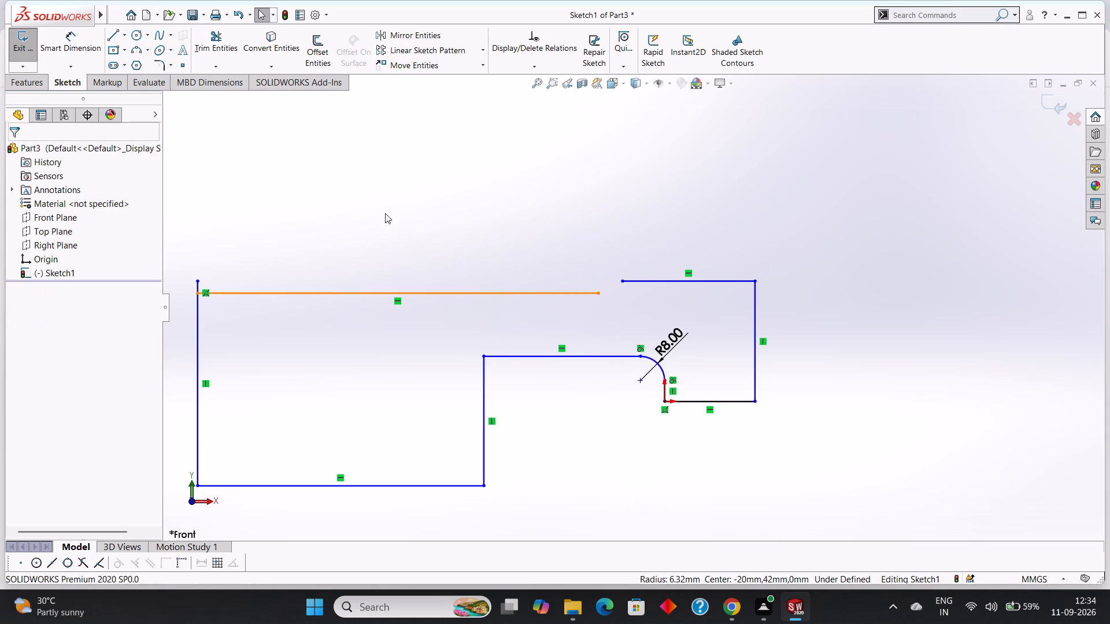
Sketch a 4 mm line in -X from the open end of the long top line, along that line.
{"action": "left_click", "coordinate": [110, 34]}
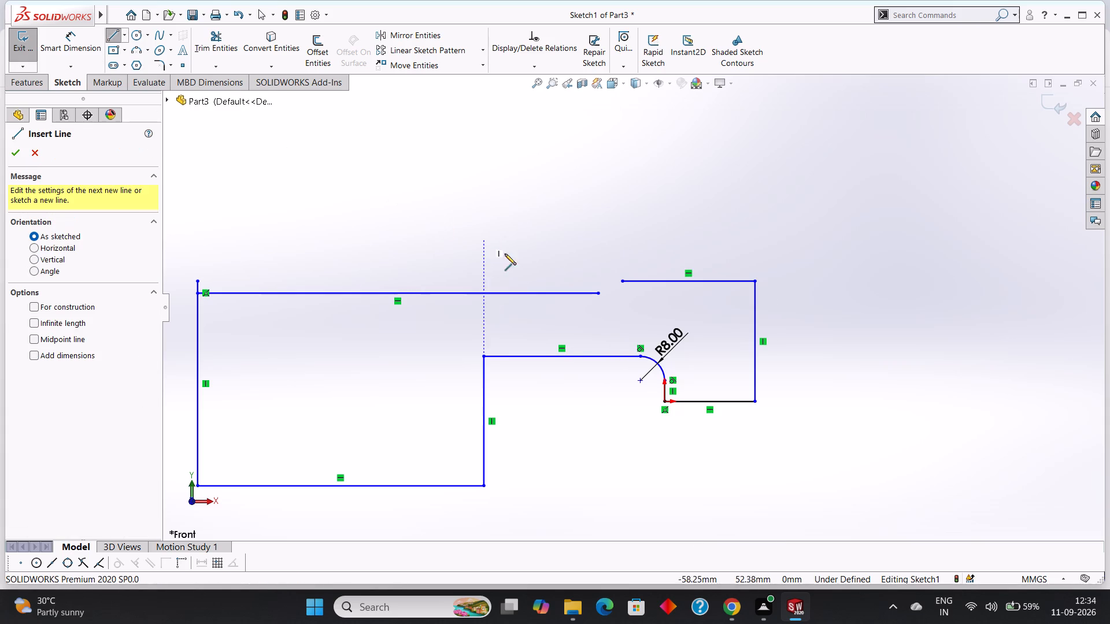
{"action": "left_click", "coordinate": [597, 294]}
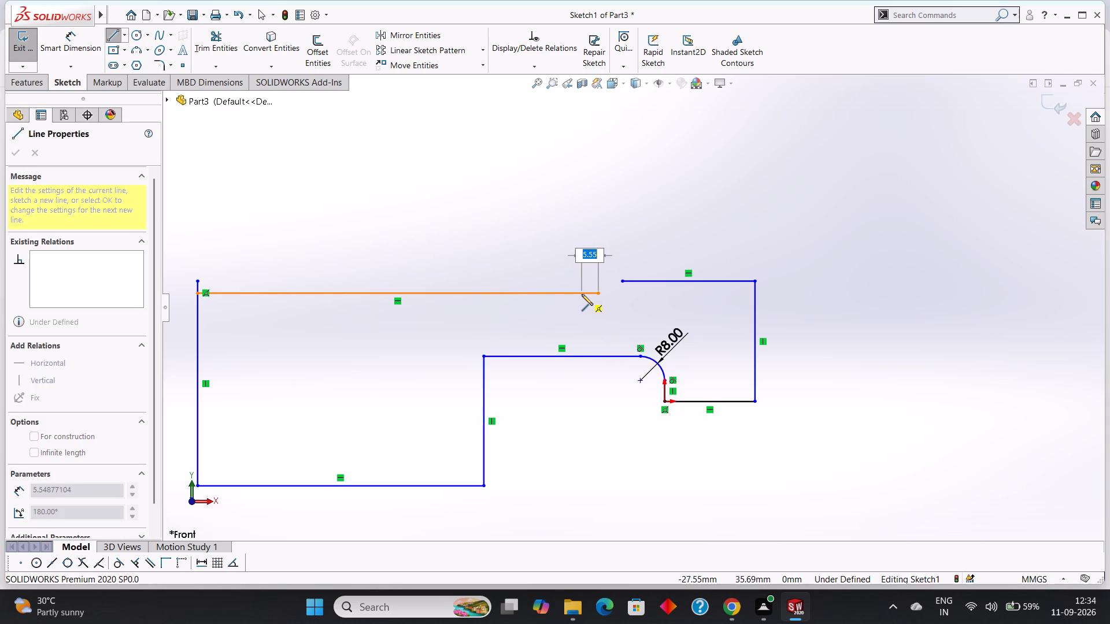
{"action": "key", "text": "4"}
{"action": "key", "text": "Return"}
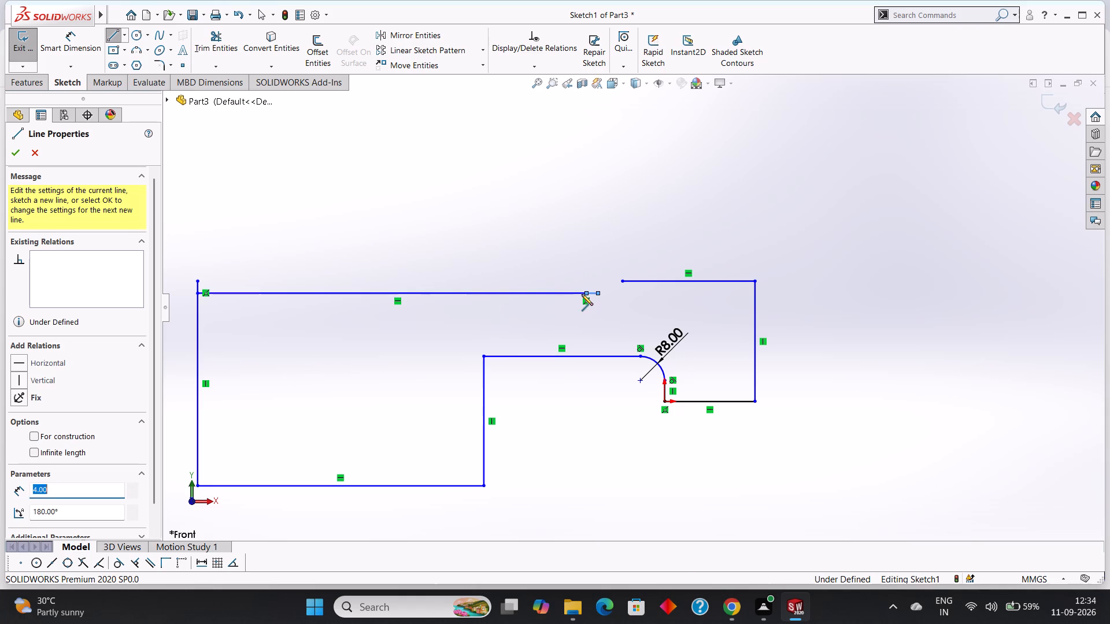
{"action": "right_click", "coordinate": [580, 283]}
{"action": "left_click", "coordinate": [605, 291]}
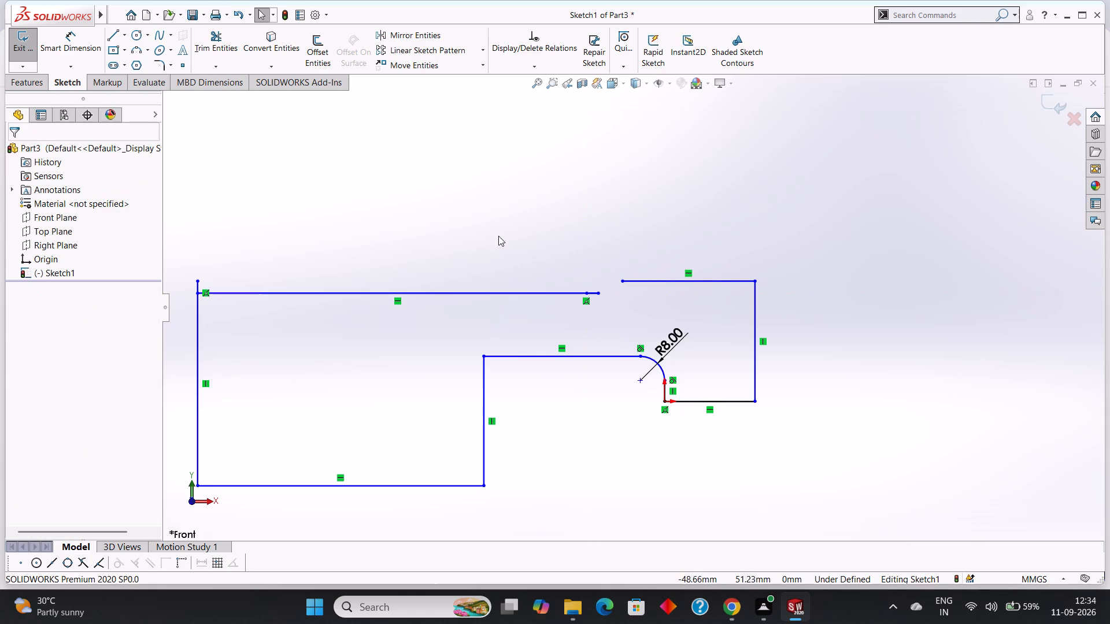
Sketch a 4 mm line in +X from the open end of the short top line, along that line.
{"action": "left_click", "coordinate": [108, 35]}
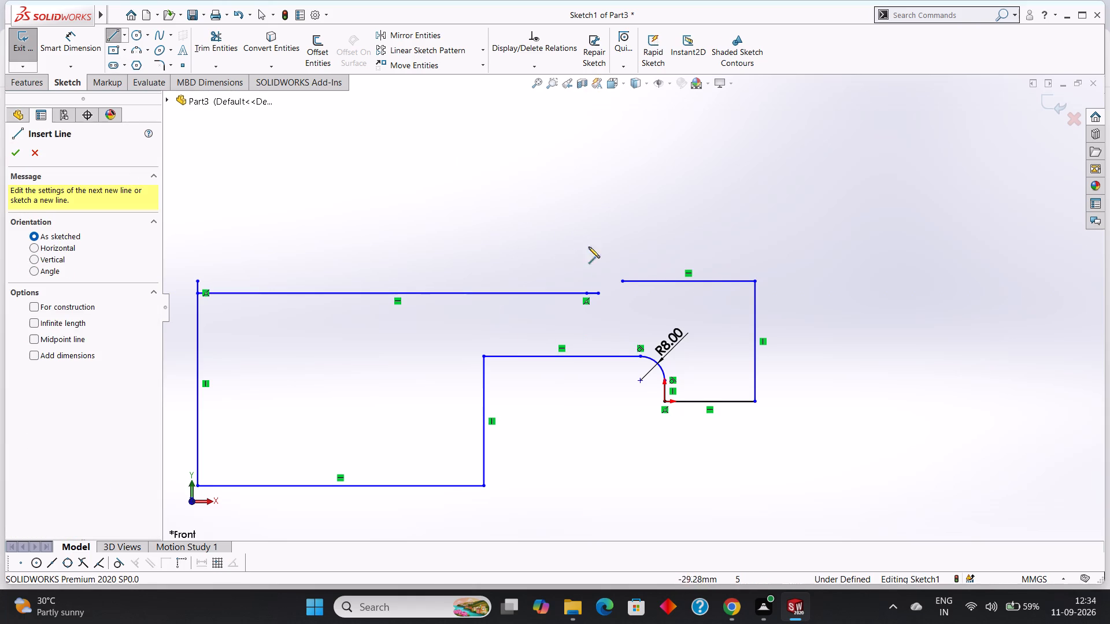
{"action": "left_click", "coordinate": [623, 281]}
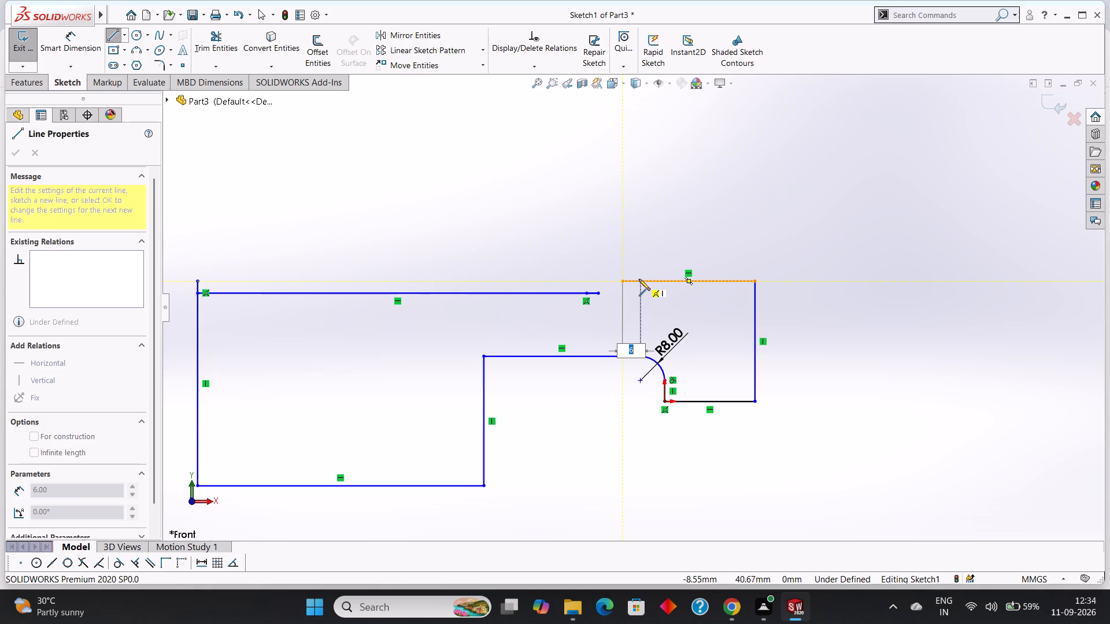
{"action": "key", "text": "4"}
{"action": "key", "text": "Return"}
{"action": "right_click", "coordinate": [626, 240]}
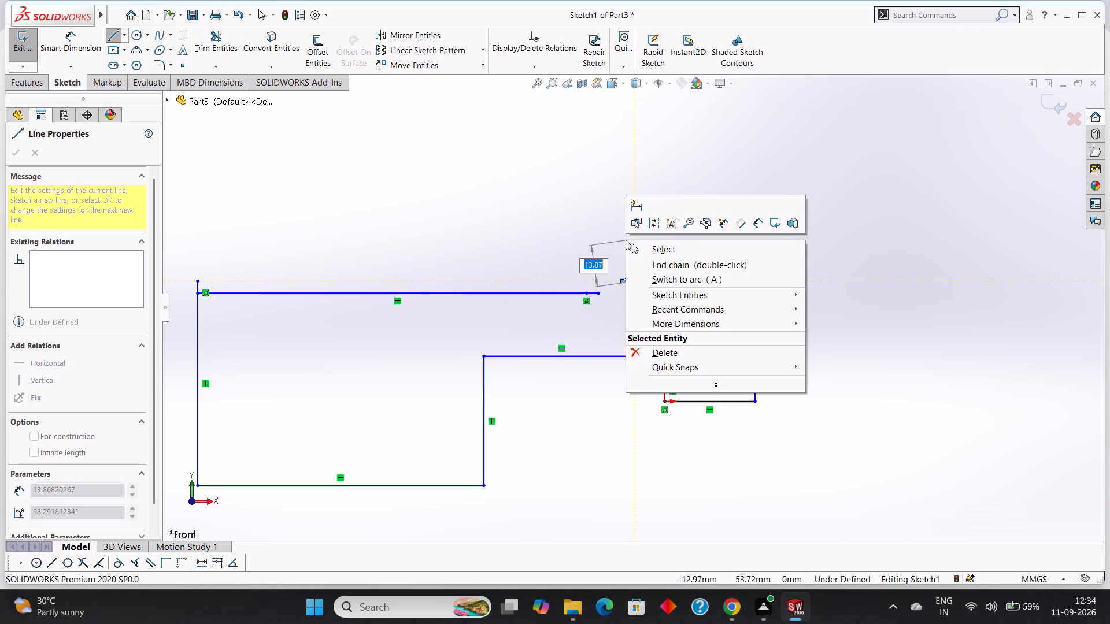
{"action": "left_click", "coordinate": [658, 247]}
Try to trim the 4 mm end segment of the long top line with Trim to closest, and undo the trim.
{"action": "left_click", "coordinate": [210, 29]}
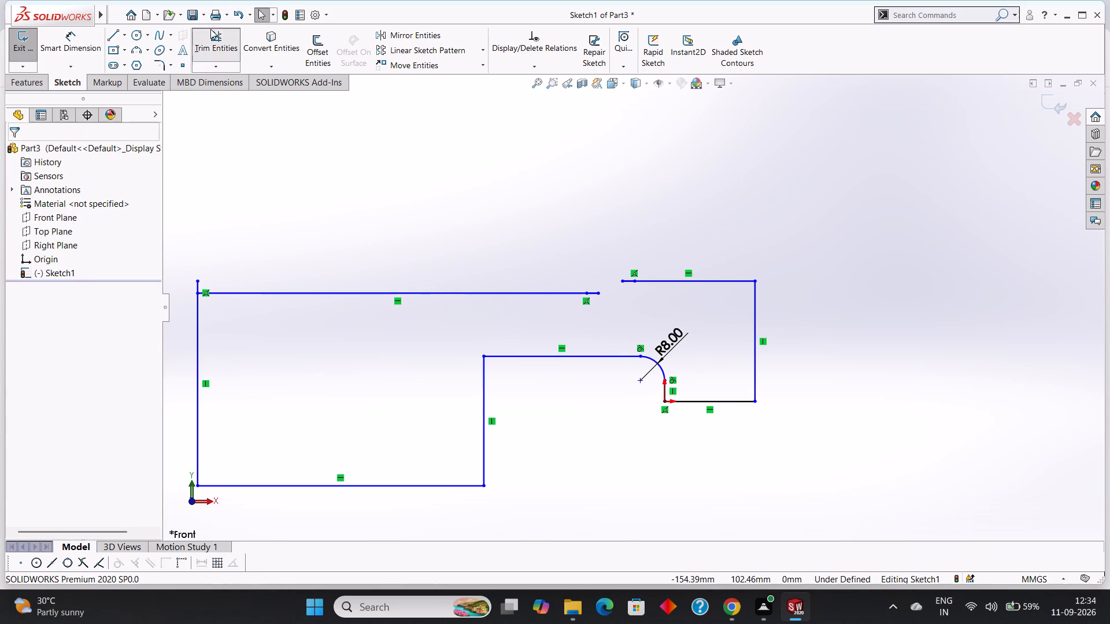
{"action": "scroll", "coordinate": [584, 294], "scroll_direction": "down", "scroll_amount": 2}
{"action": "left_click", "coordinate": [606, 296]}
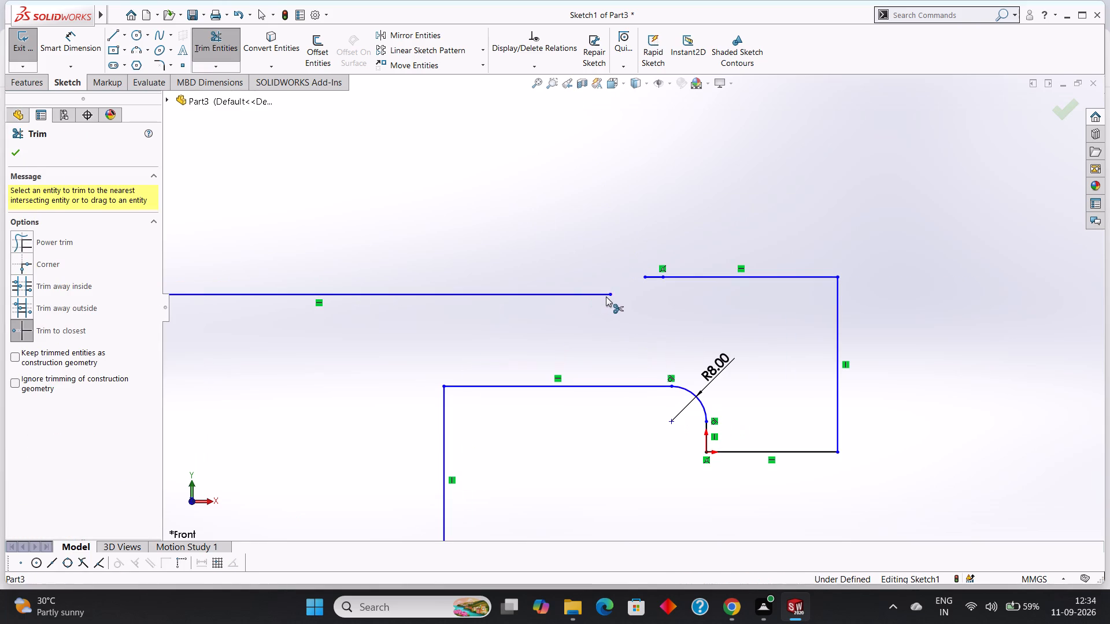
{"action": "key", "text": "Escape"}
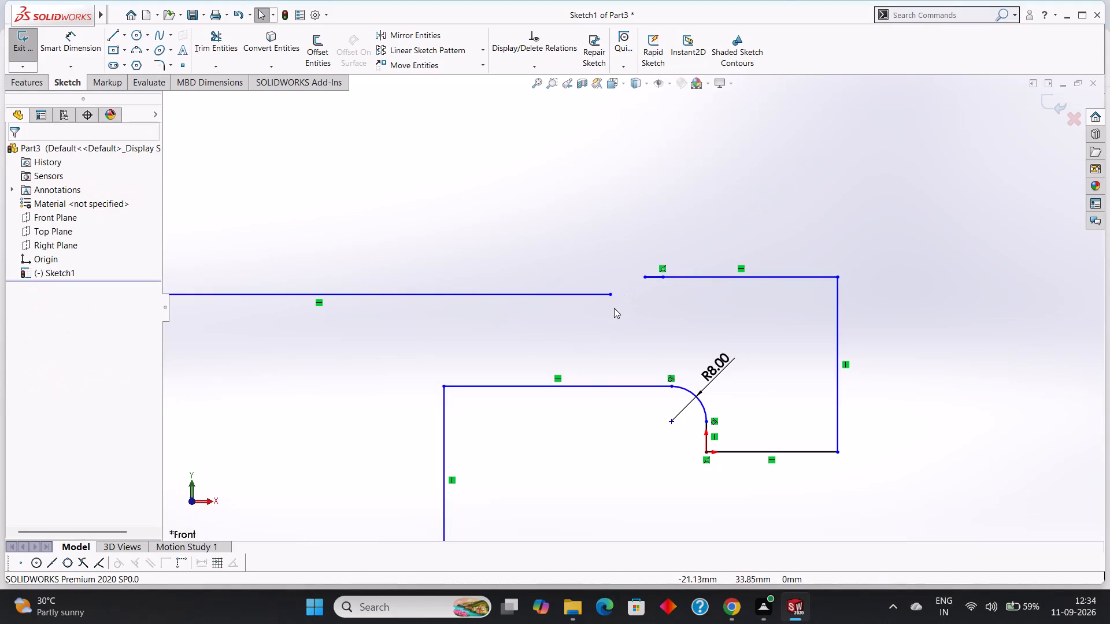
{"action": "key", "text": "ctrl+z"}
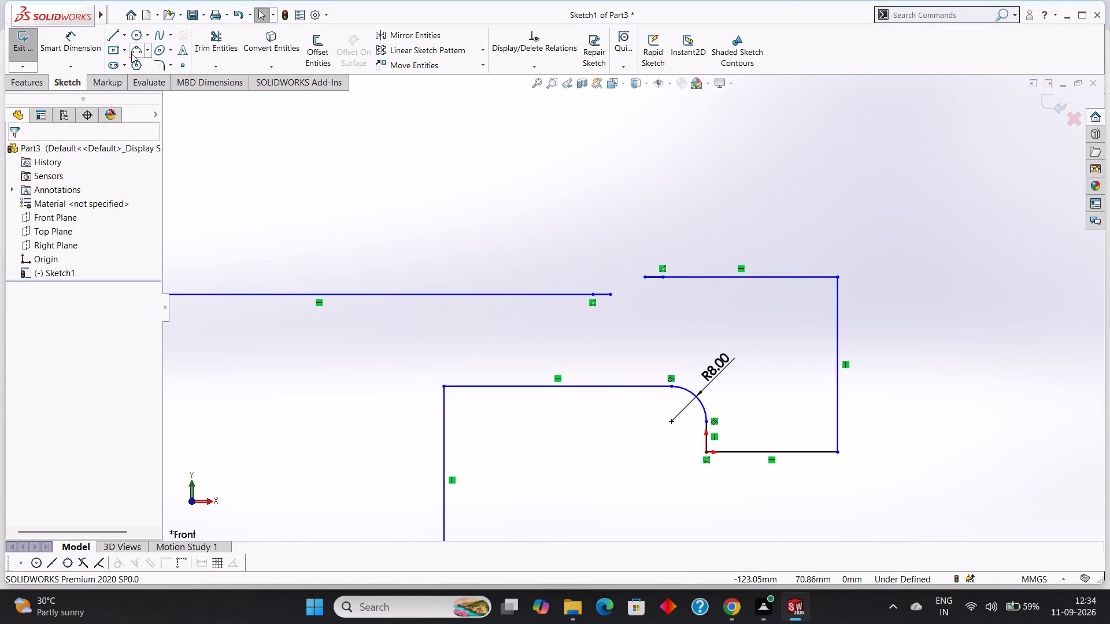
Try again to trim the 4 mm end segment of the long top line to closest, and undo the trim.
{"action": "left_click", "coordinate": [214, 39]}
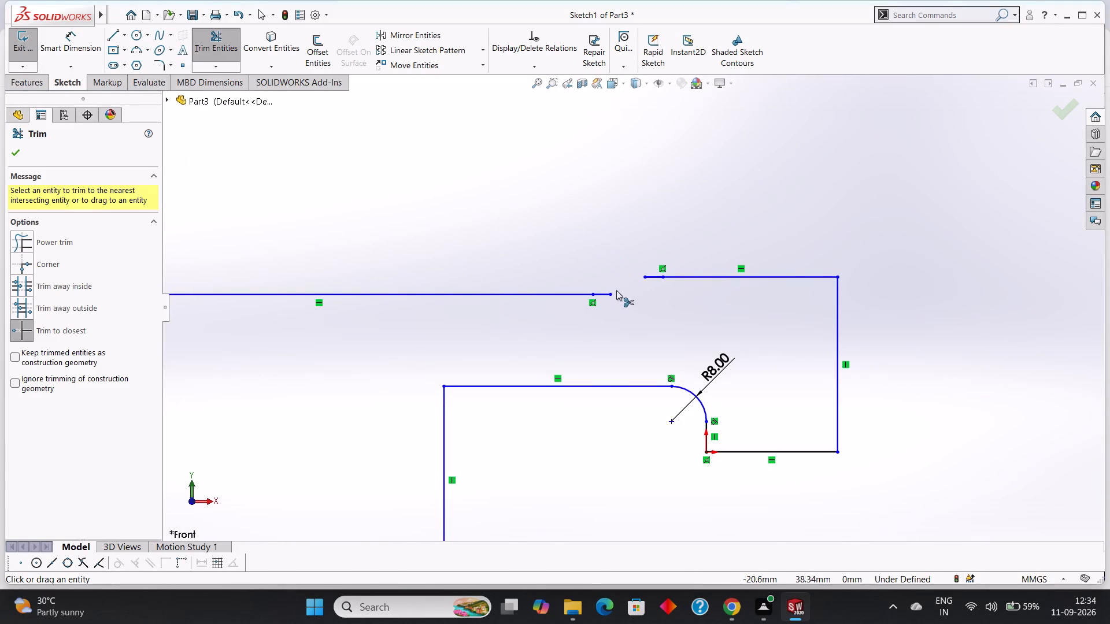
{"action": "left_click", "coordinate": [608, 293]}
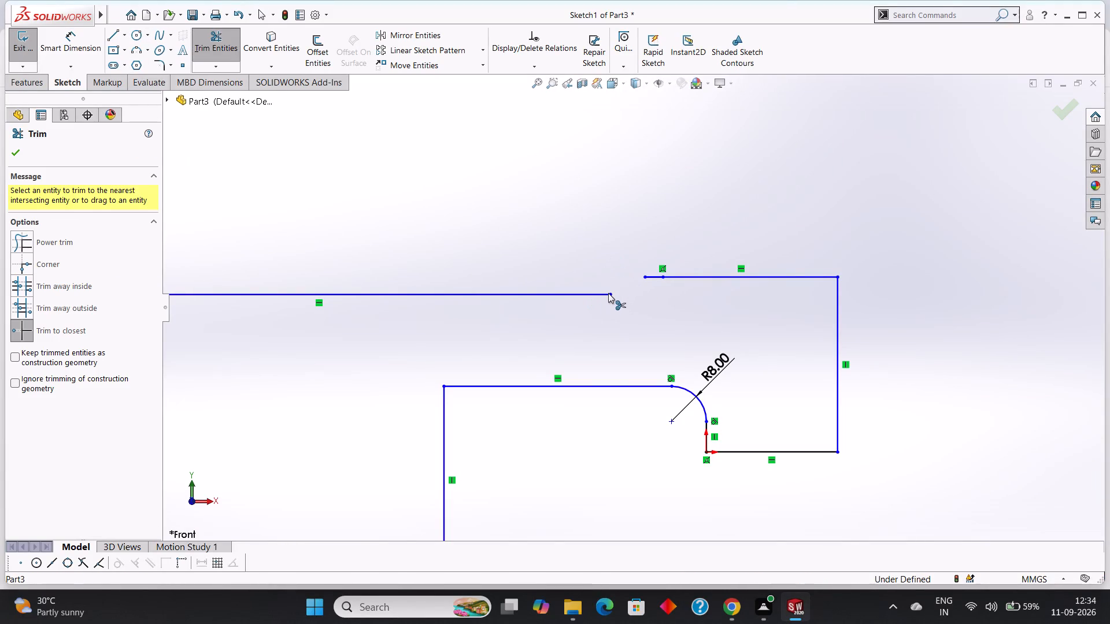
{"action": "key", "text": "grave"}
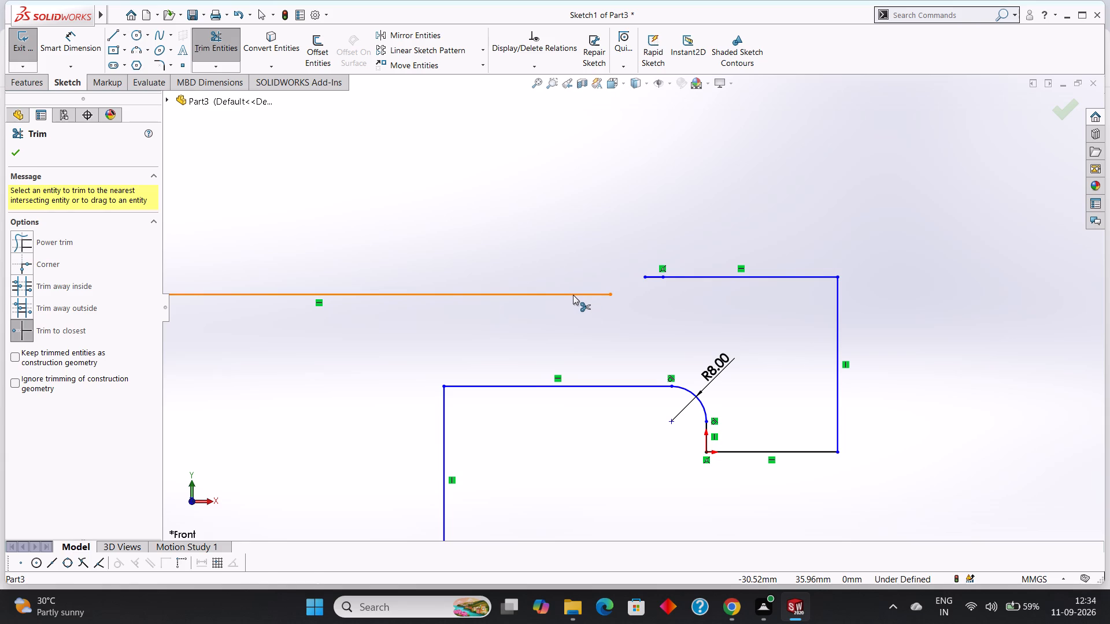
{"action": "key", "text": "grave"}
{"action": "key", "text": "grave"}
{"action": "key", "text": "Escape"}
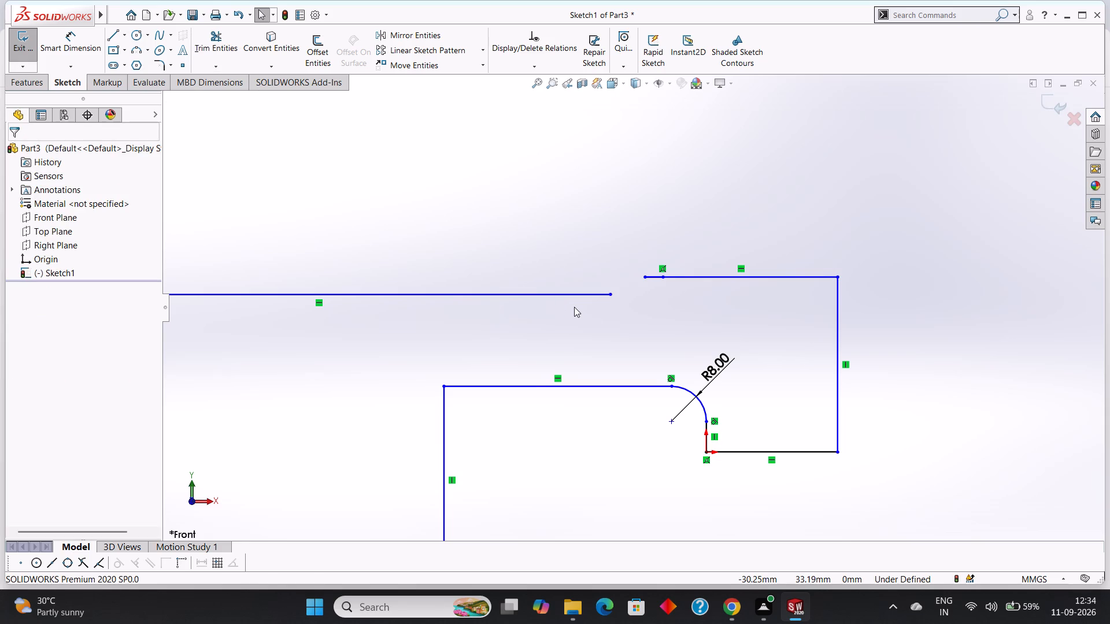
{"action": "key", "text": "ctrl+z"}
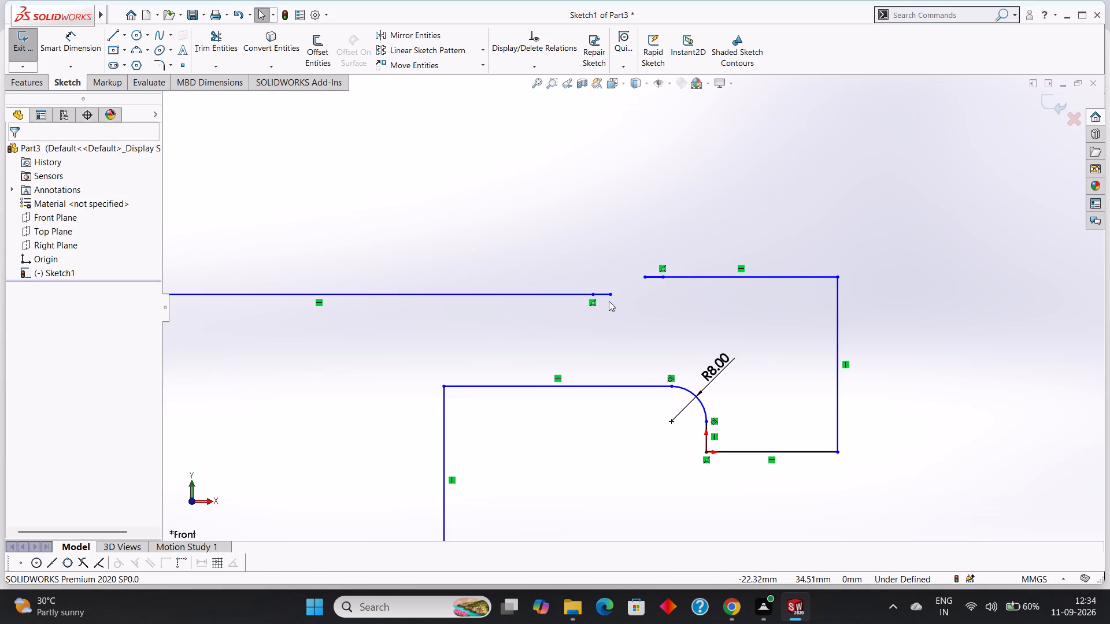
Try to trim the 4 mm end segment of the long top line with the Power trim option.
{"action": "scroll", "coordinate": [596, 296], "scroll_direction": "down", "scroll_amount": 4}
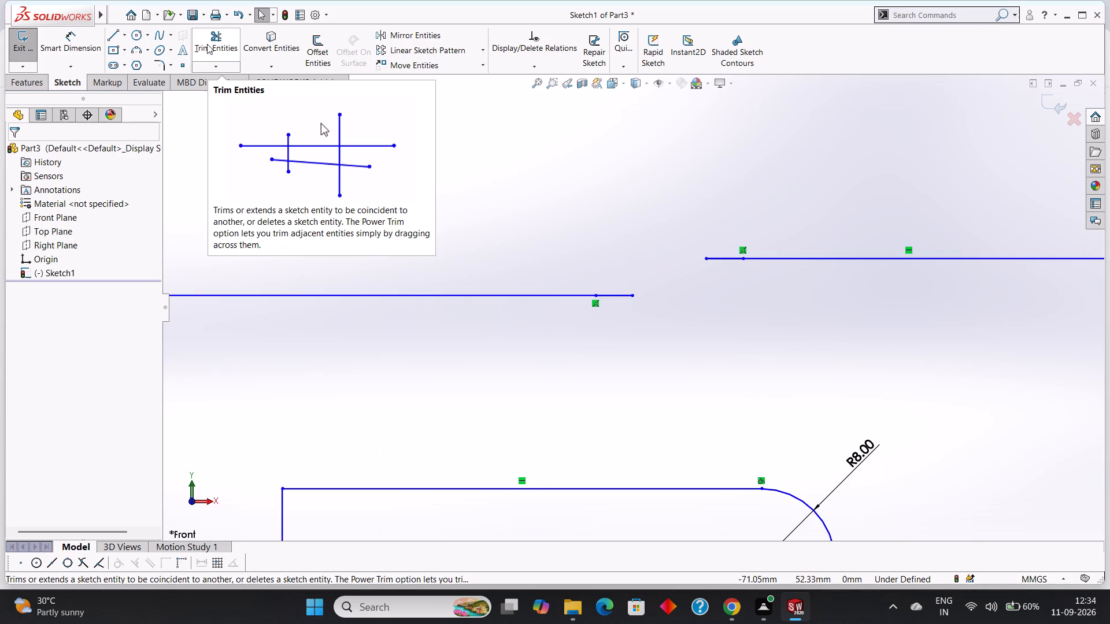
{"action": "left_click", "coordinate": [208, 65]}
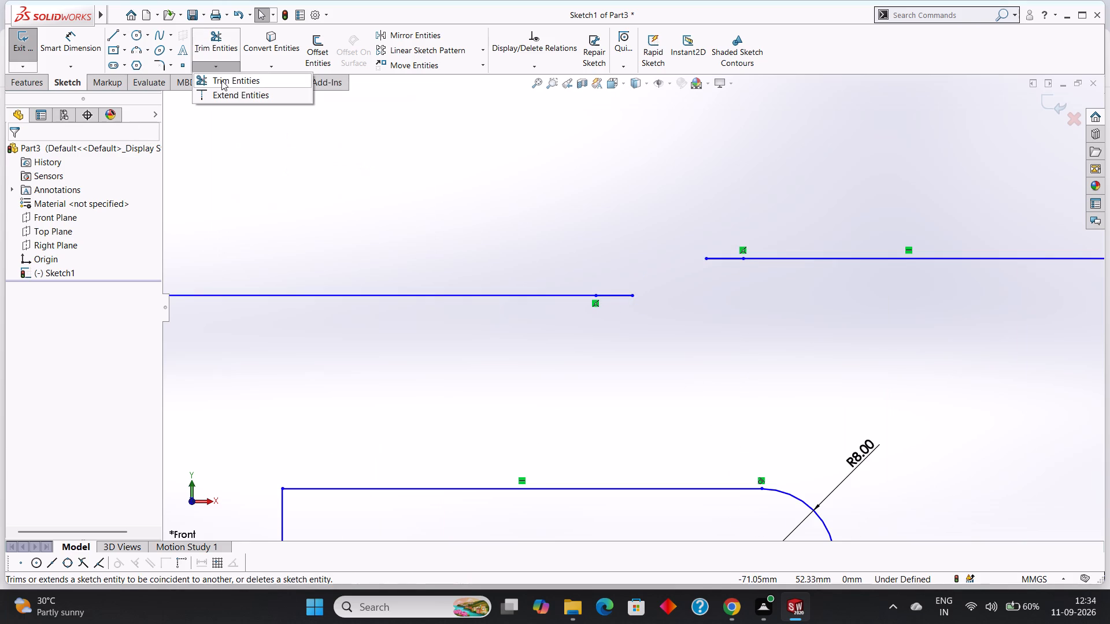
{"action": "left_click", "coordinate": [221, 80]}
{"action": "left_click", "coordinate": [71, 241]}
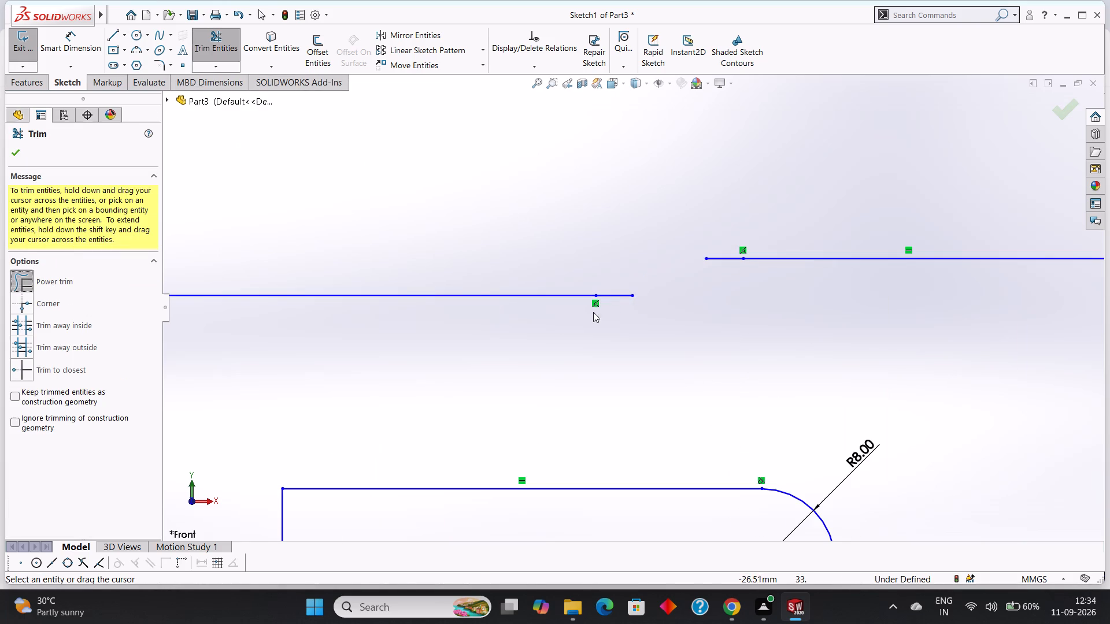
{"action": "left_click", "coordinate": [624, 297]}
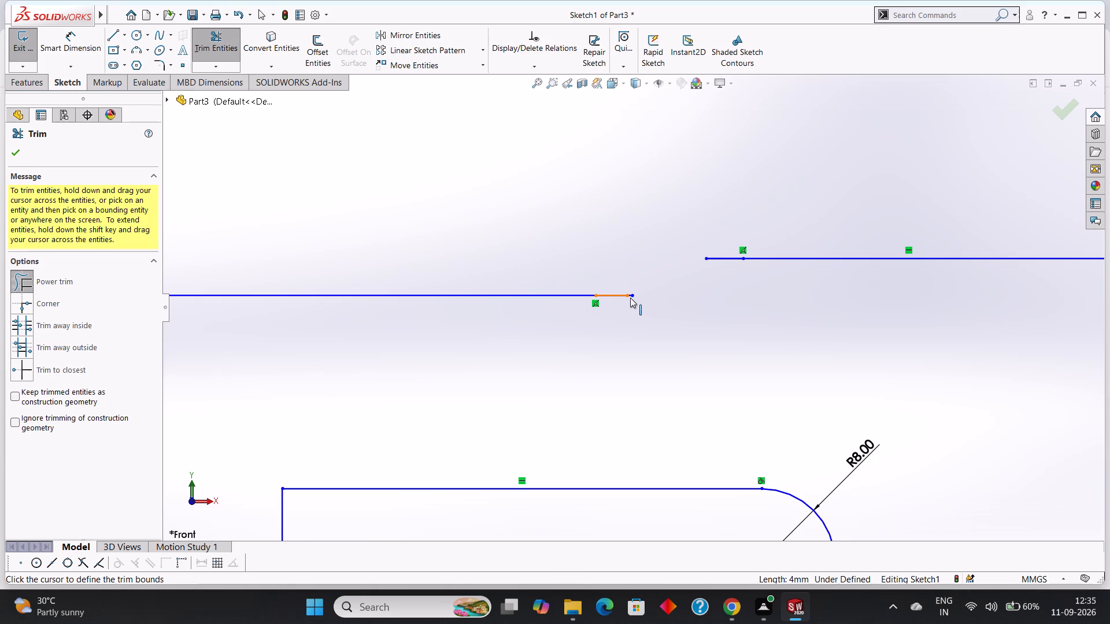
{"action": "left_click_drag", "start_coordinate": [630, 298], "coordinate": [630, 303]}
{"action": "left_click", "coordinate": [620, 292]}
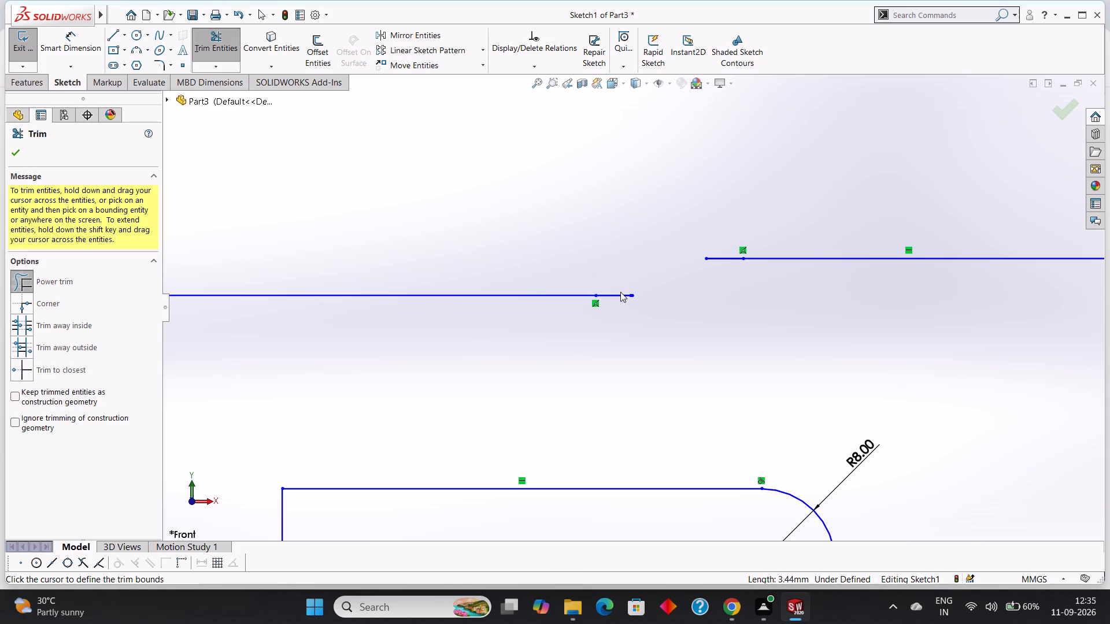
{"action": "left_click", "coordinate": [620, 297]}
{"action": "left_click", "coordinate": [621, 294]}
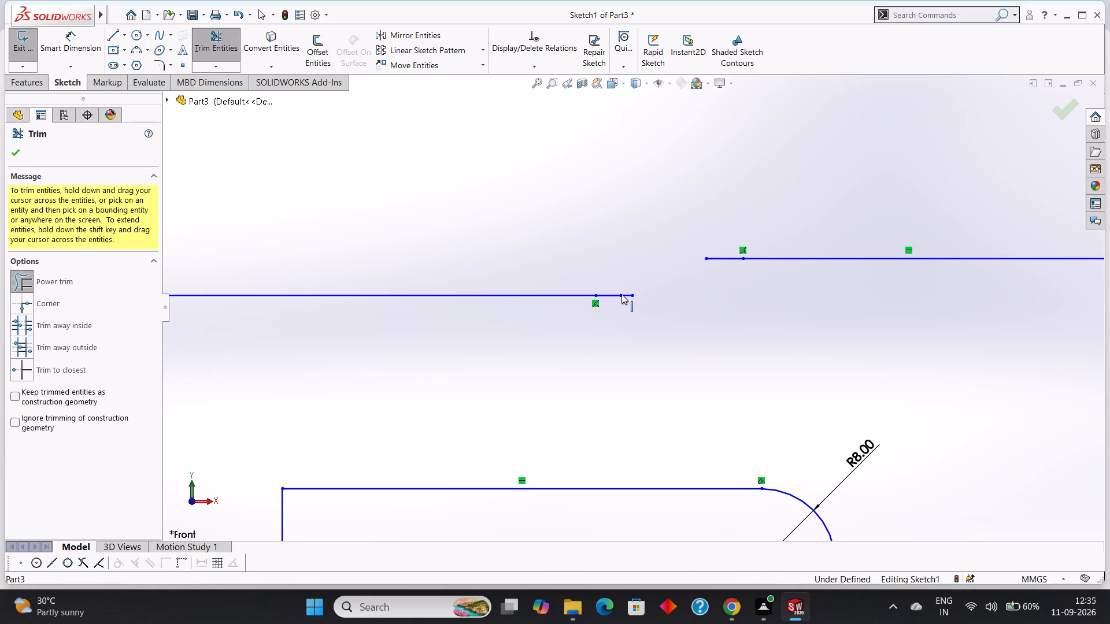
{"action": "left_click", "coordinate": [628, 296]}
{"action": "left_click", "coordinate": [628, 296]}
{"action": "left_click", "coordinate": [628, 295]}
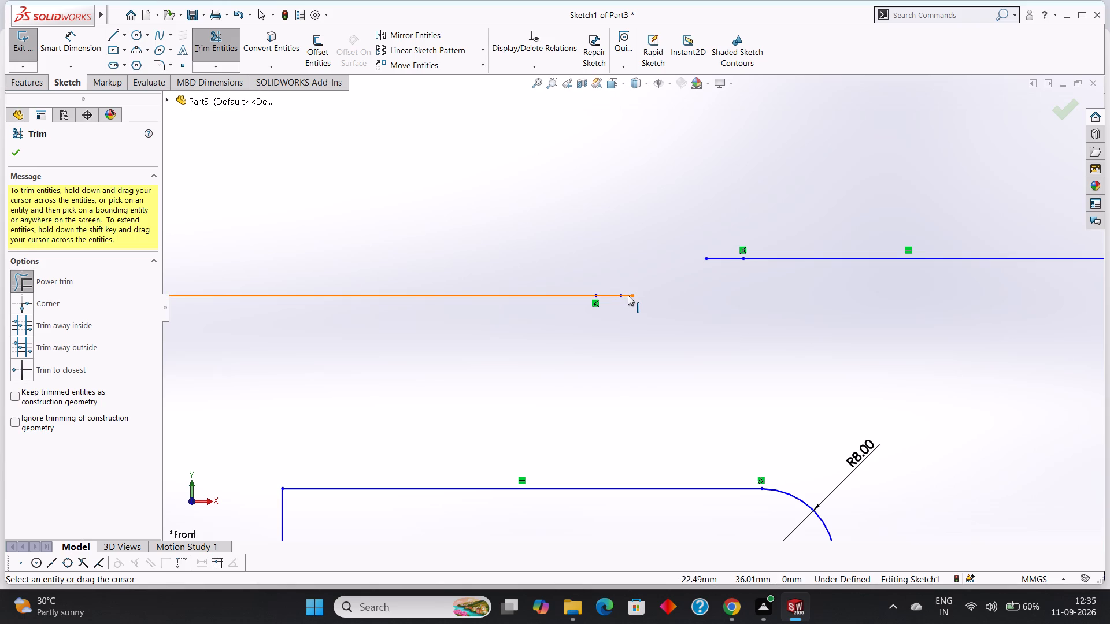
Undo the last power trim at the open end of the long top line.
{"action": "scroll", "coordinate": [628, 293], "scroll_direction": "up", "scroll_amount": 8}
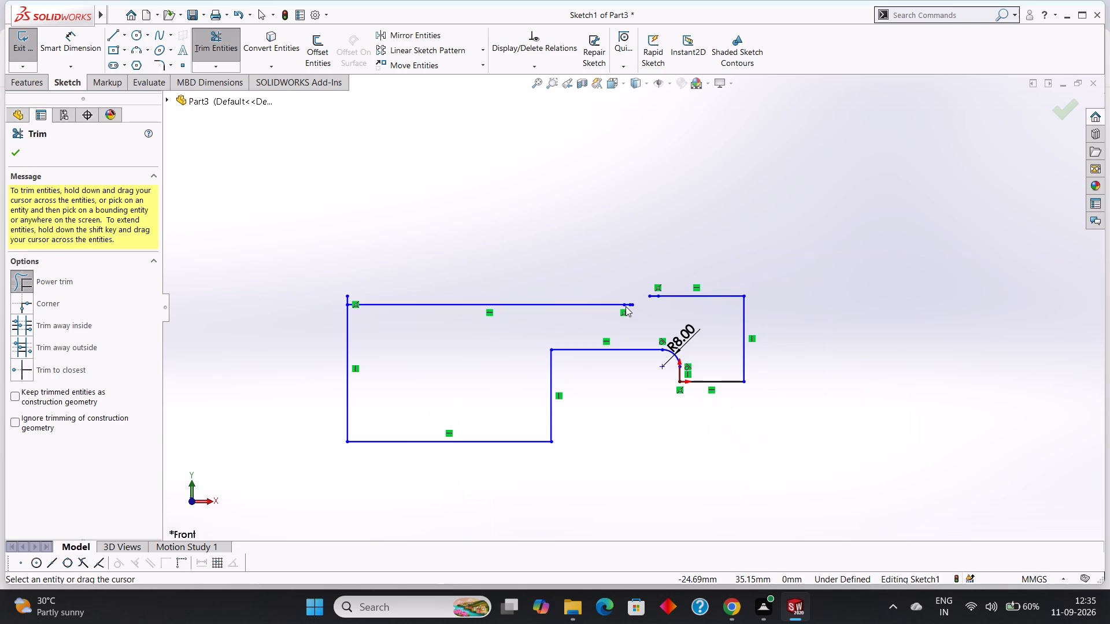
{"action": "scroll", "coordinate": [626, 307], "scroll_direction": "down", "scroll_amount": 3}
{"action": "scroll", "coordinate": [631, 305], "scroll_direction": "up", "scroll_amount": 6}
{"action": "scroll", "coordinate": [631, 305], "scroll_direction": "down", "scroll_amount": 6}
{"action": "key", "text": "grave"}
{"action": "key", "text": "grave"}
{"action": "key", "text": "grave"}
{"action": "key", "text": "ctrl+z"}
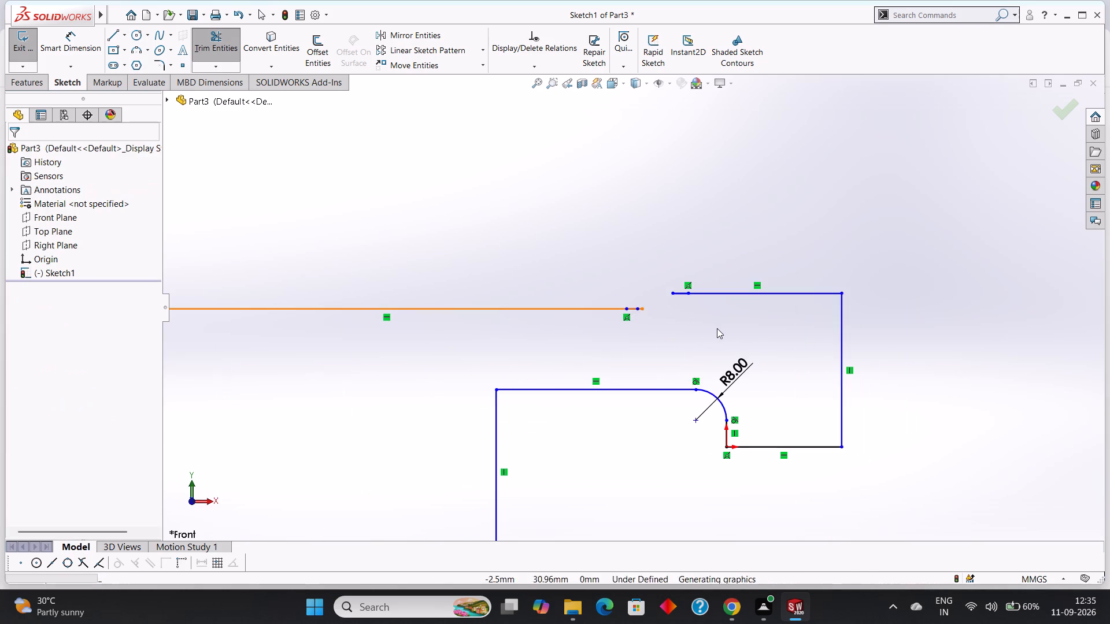
Undo the short segments added at the top line ends until the arc between the two top lines is restored.
{"action": "key", "text": "ctrl+z"}
{"action": "key", "text": "ctrl+z"}
{"action": "key", "text": "ctrl+z"}
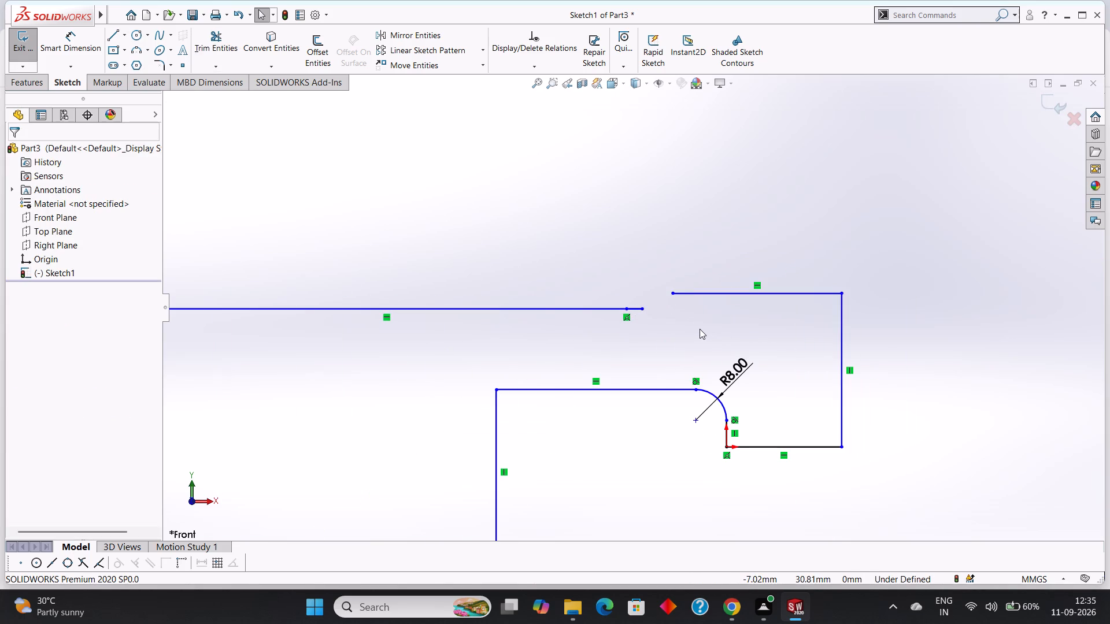
{"action": "key", "text": "ctrl+z"}
{"action": "key", "text": "ctrl+z"}
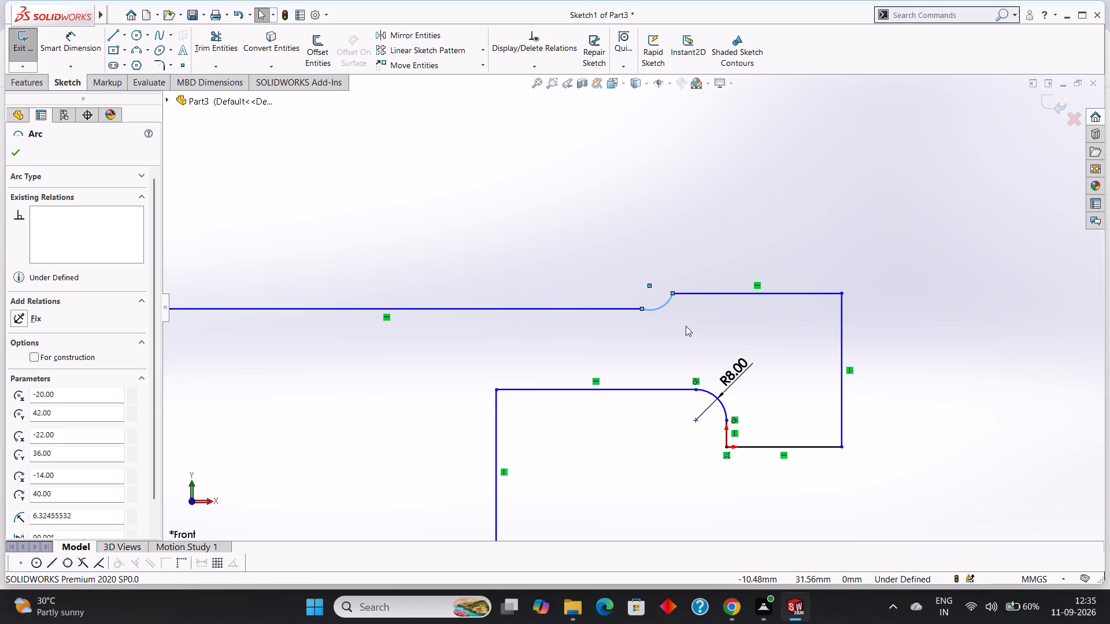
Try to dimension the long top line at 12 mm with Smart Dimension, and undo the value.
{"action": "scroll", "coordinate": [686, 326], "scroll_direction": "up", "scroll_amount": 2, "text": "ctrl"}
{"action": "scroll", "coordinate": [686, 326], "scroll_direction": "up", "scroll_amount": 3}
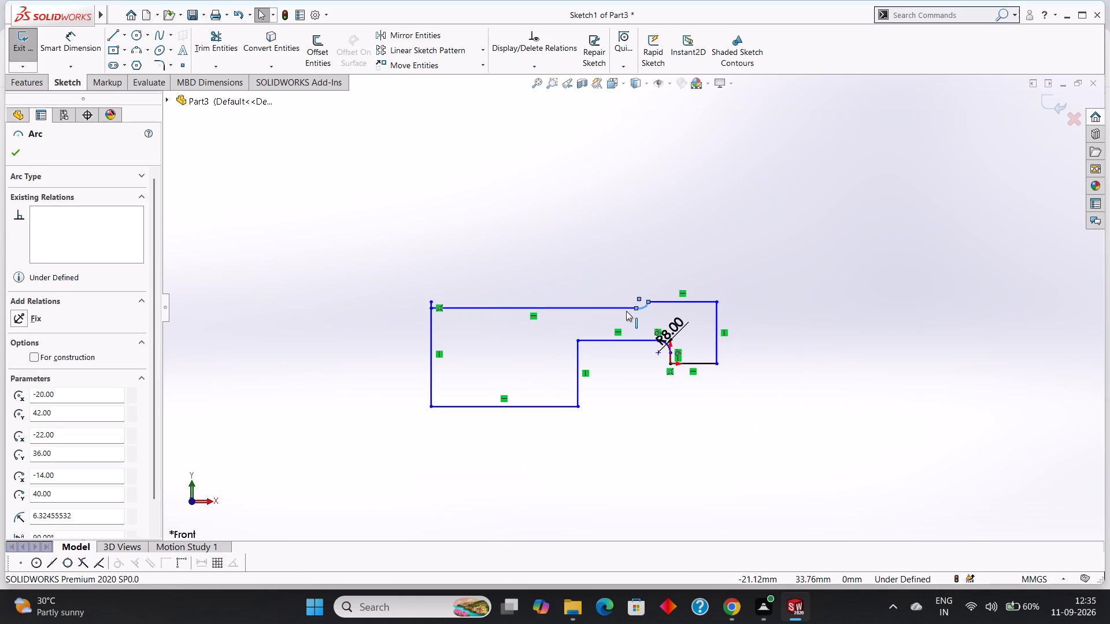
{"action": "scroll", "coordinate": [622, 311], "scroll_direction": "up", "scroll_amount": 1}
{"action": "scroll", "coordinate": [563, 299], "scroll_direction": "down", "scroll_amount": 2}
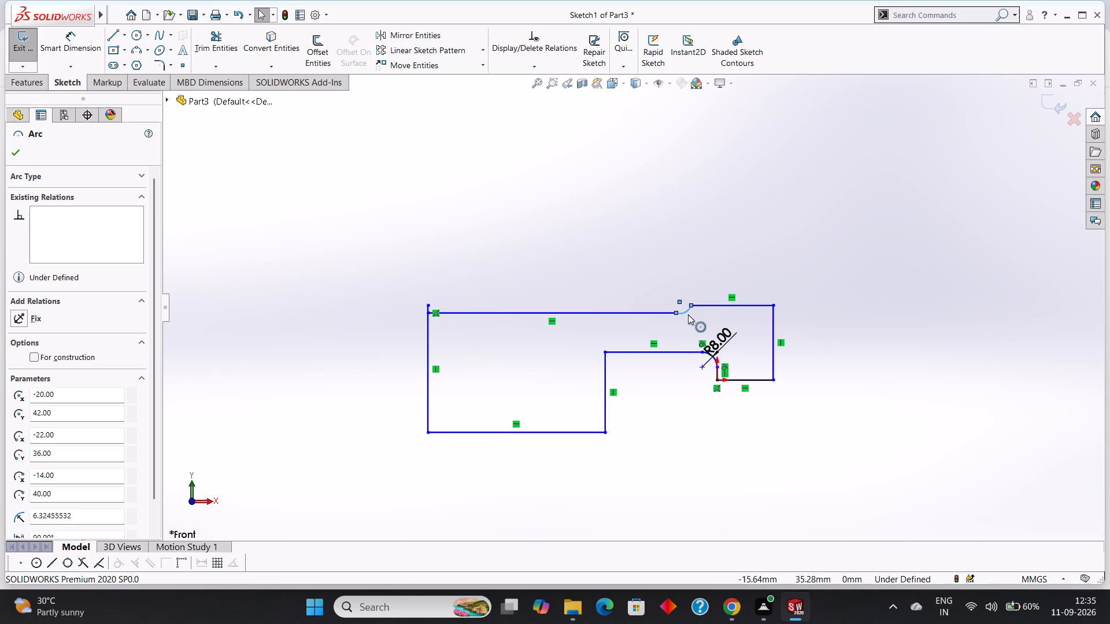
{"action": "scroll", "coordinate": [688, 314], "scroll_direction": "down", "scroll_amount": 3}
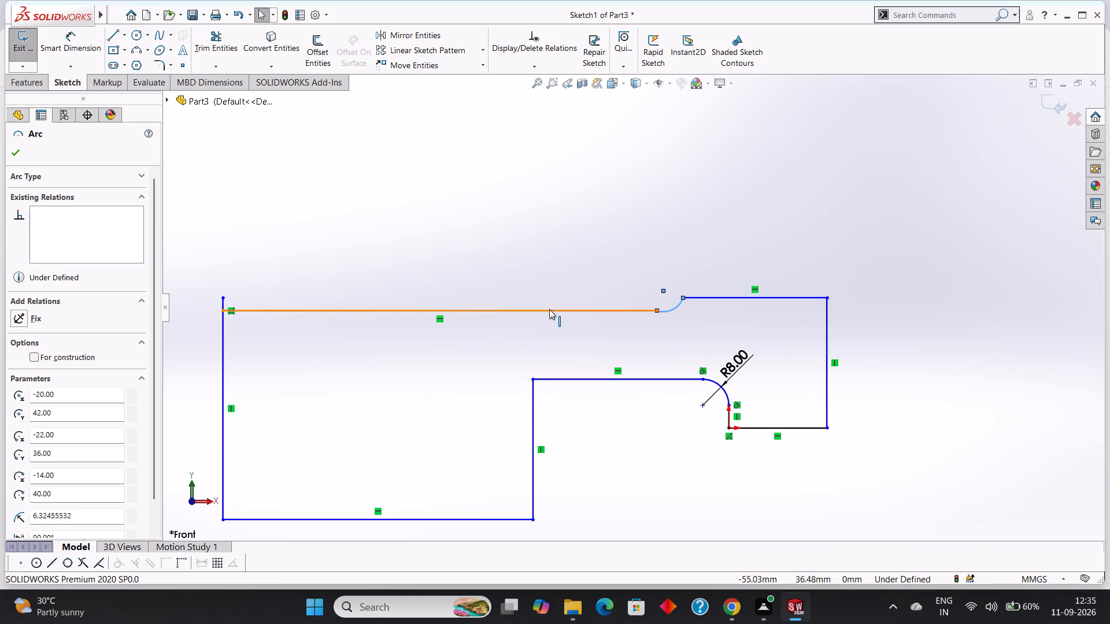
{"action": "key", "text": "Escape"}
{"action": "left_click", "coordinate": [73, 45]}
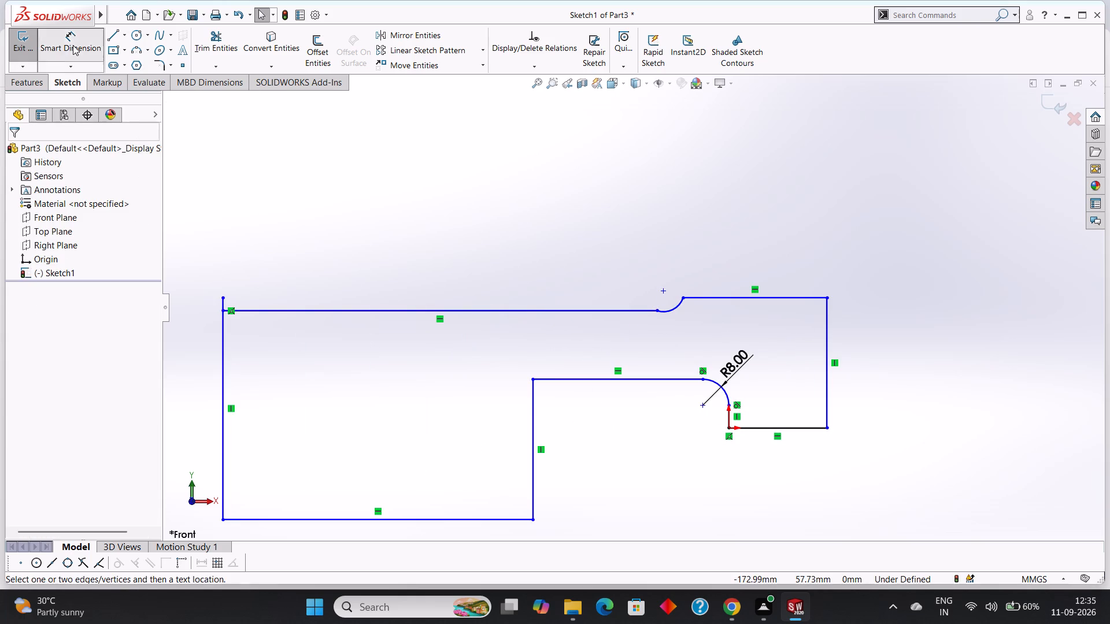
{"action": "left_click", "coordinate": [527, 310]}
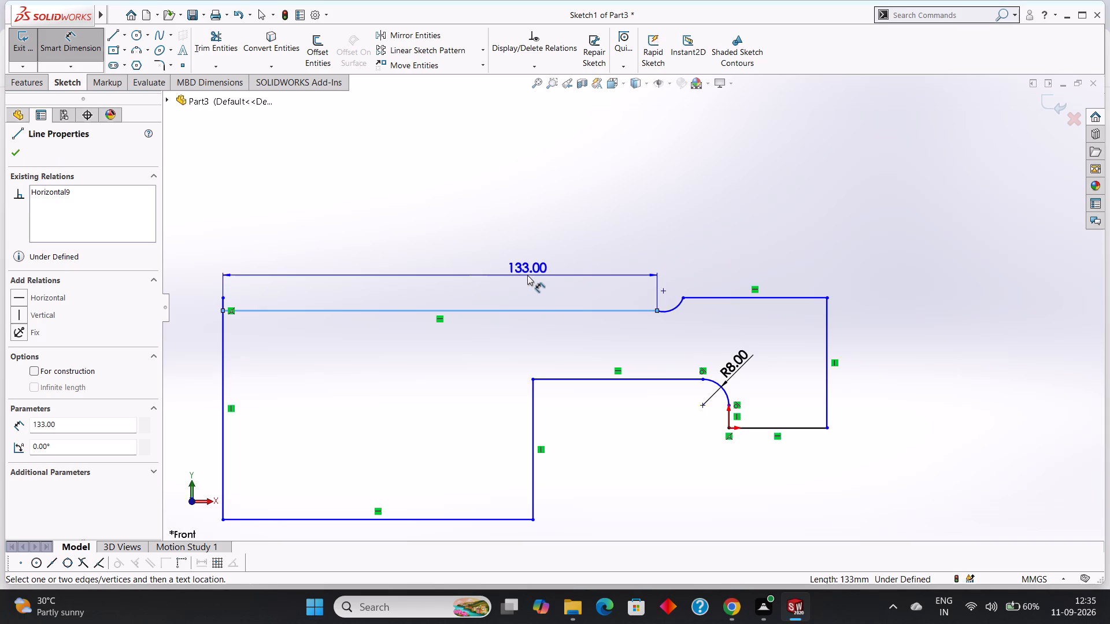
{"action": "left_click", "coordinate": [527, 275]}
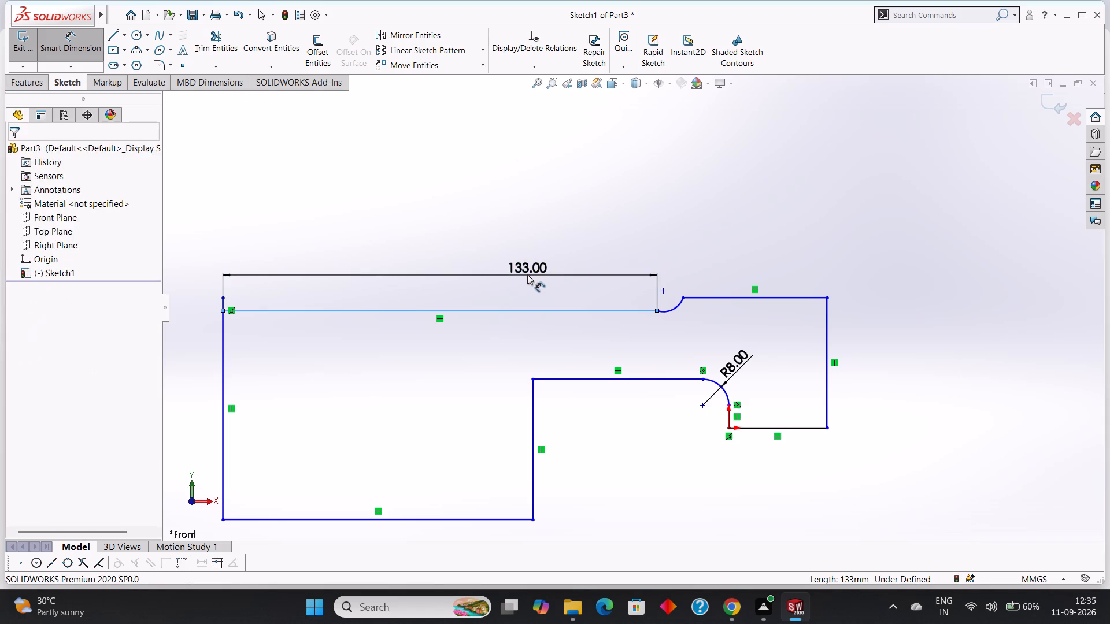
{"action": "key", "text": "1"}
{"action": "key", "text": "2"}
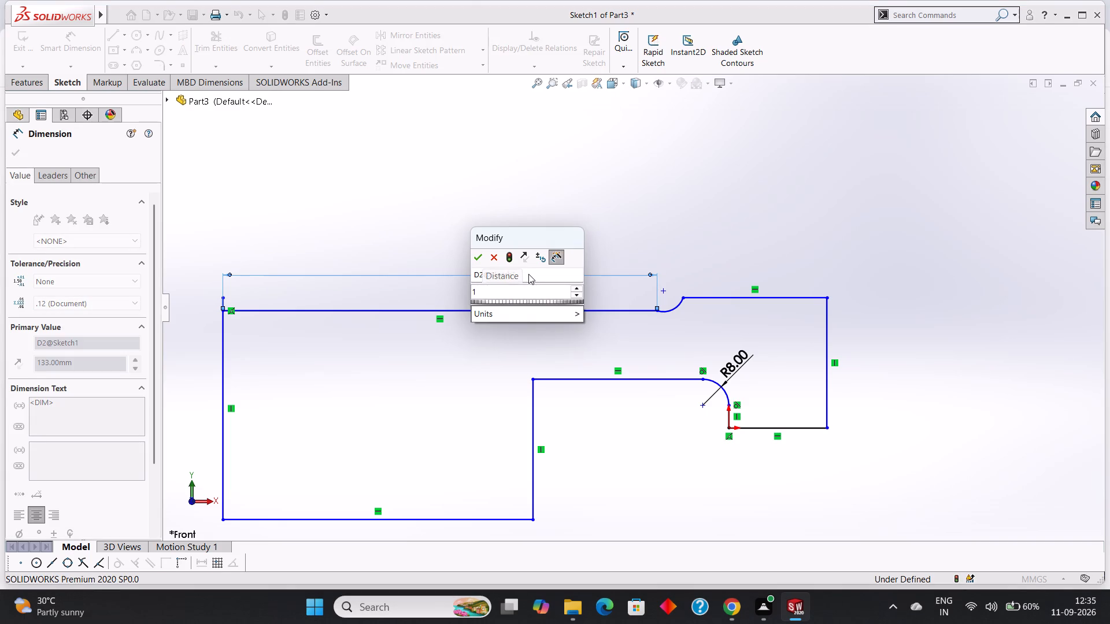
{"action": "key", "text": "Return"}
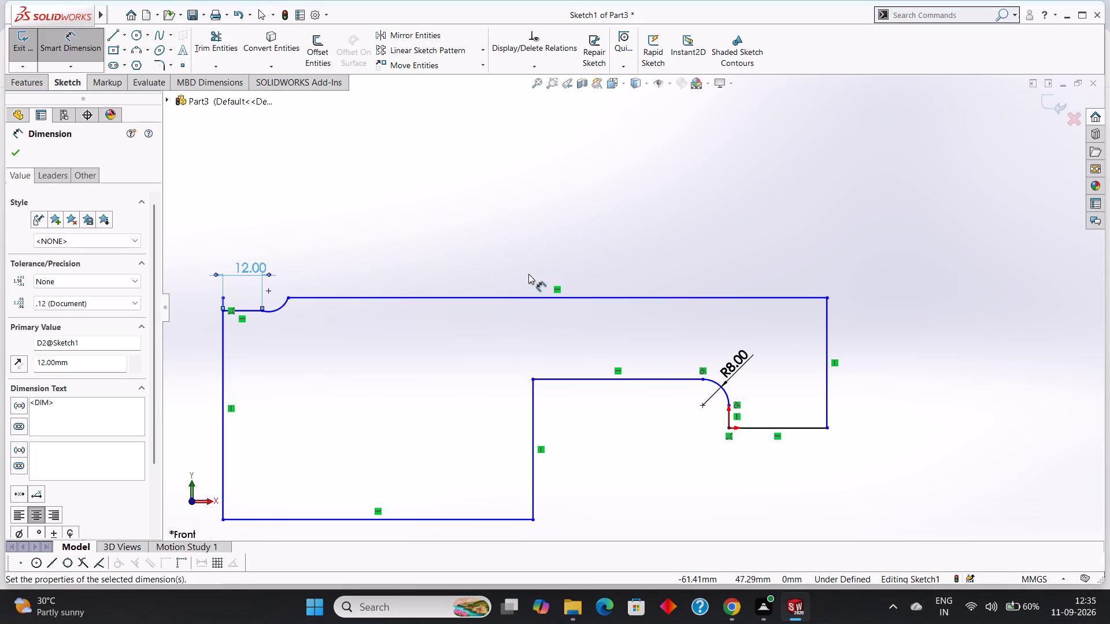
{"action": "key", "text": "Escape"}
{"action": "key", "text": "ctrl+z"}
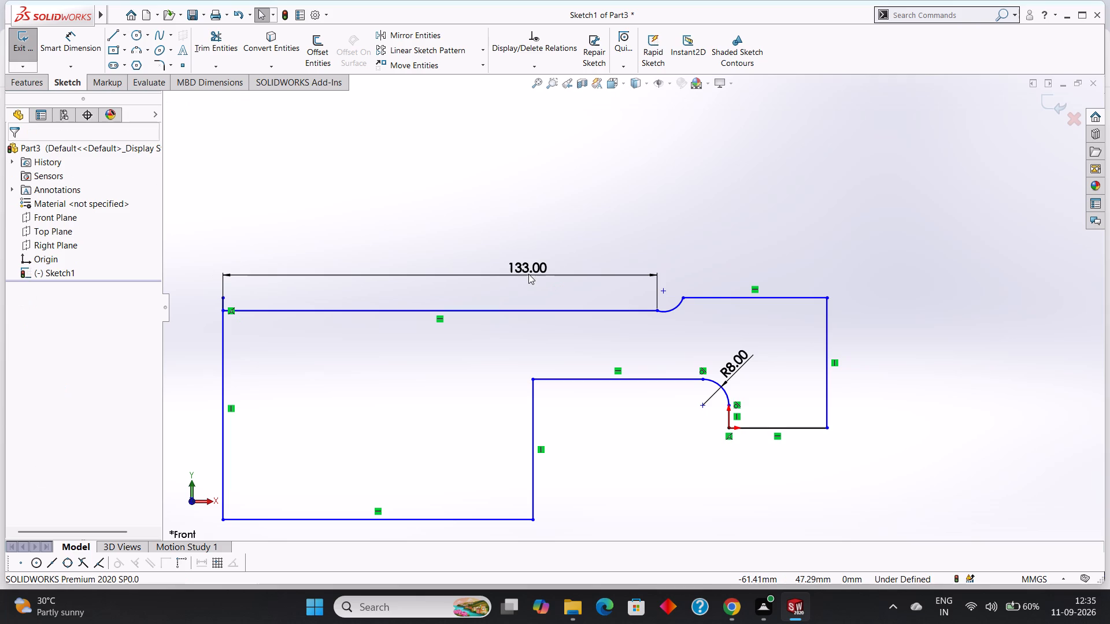
Delete the long top line's length dimension together with the line itself.
{"action": "scroll", "coordinate": [531, 273], "scroll_direction": "up", "scroll_amount": 3}
{"action": "right_click", "coordinate": [573, 281]}
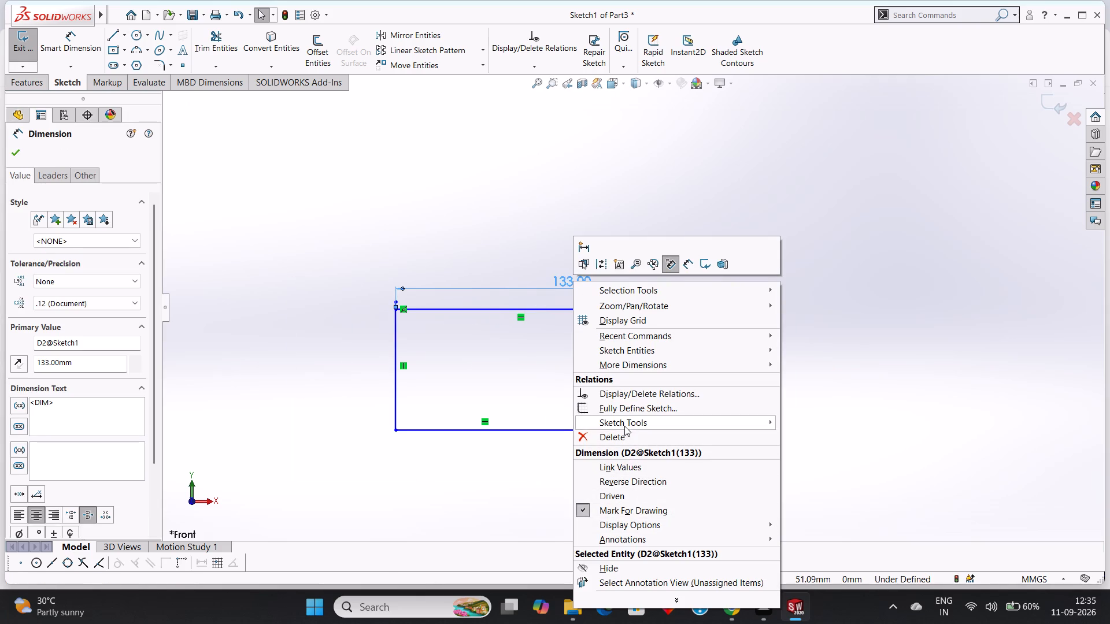
{"action": "left_click", "coordinate": [624, 432]}
{"action": "right_click", "coordinate": [555, 312]}
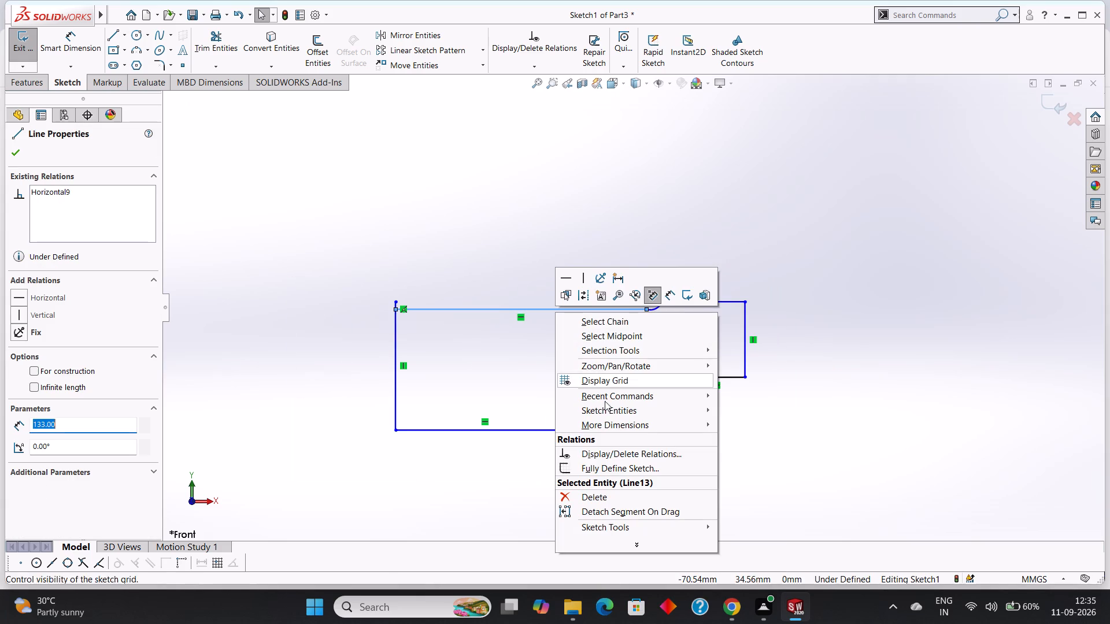
{"action": "left_click", "coordinate": [612, 494]}
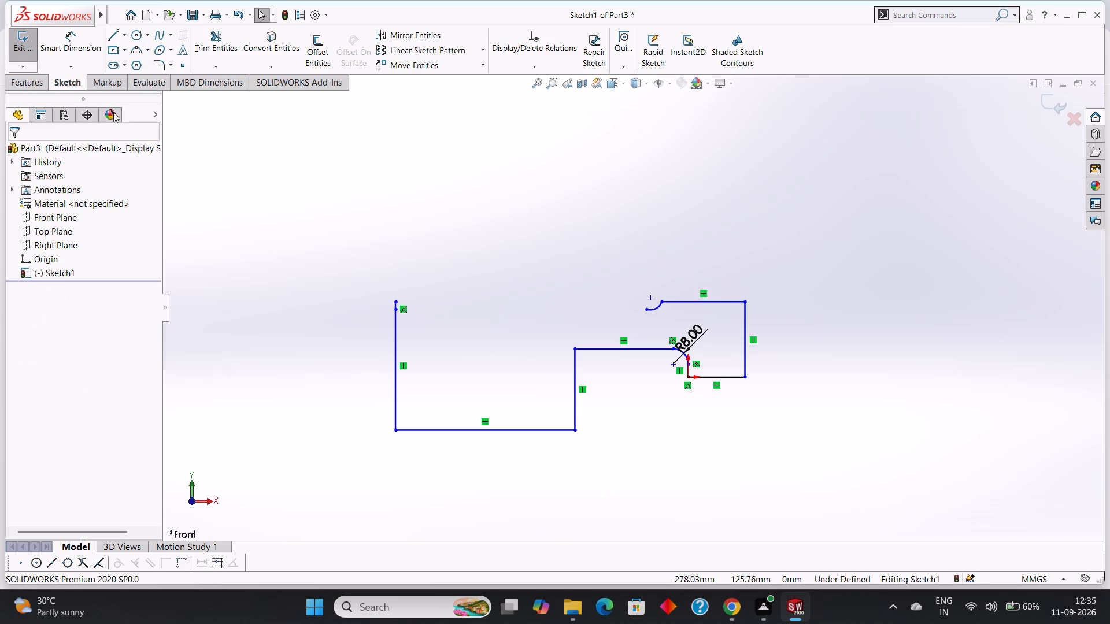
Draw a 129 mm horizontal line from the point just below the left vertical edge's top end toward the arc.
{"action": "left_click", "coordinate": [109, 36]}
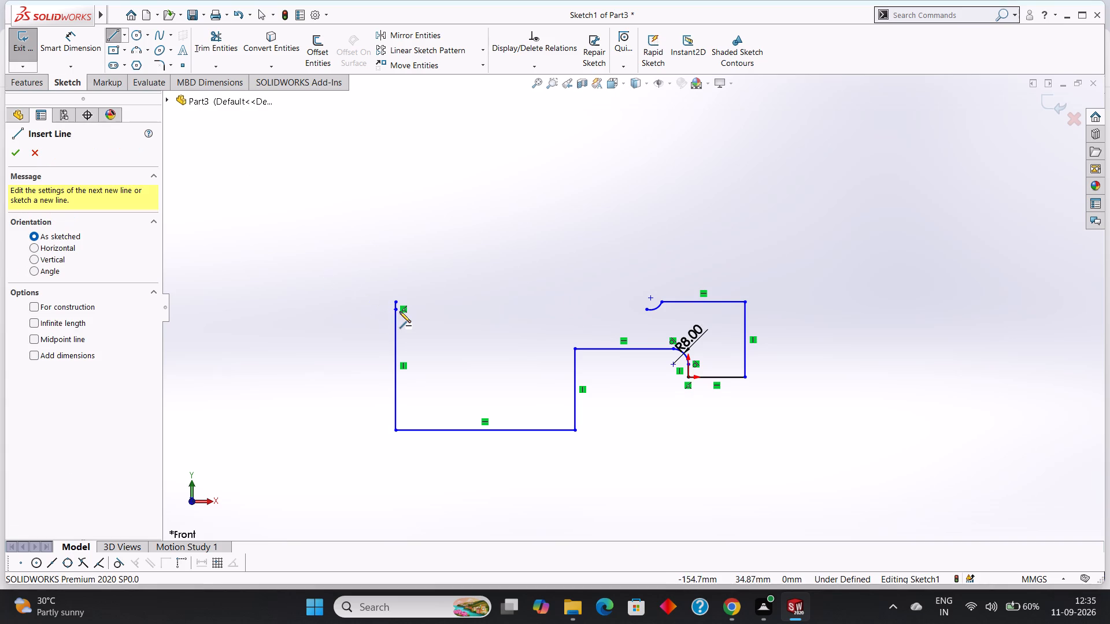
{"action": "left_click", "coordinate": [396, 309]}
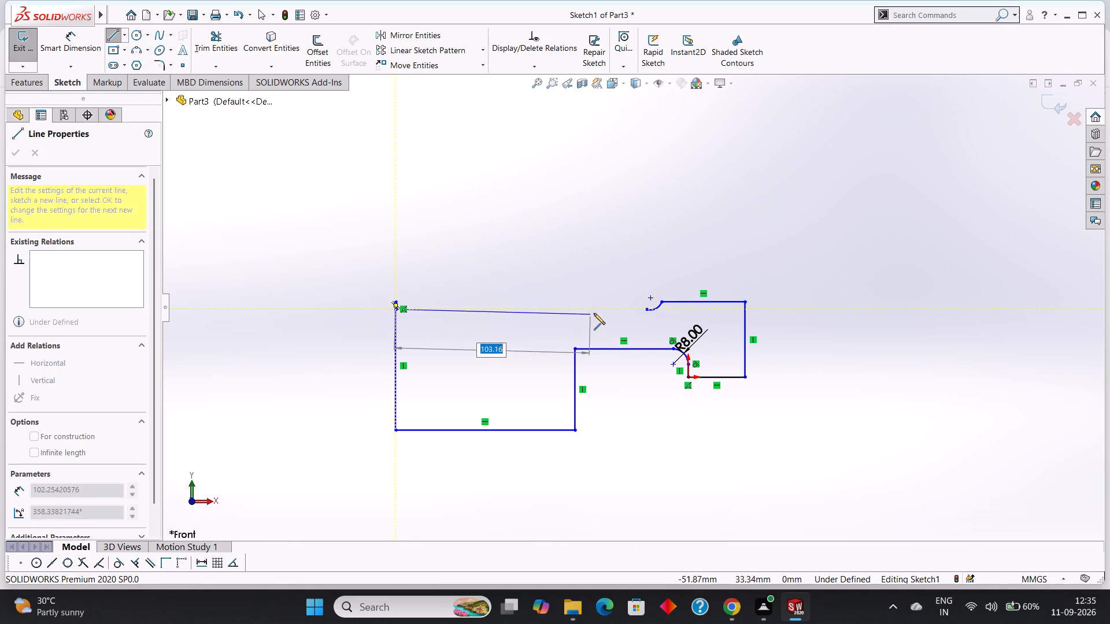
{"action": "type", "text": "129"}
{"action": "key", "text": "Return"}
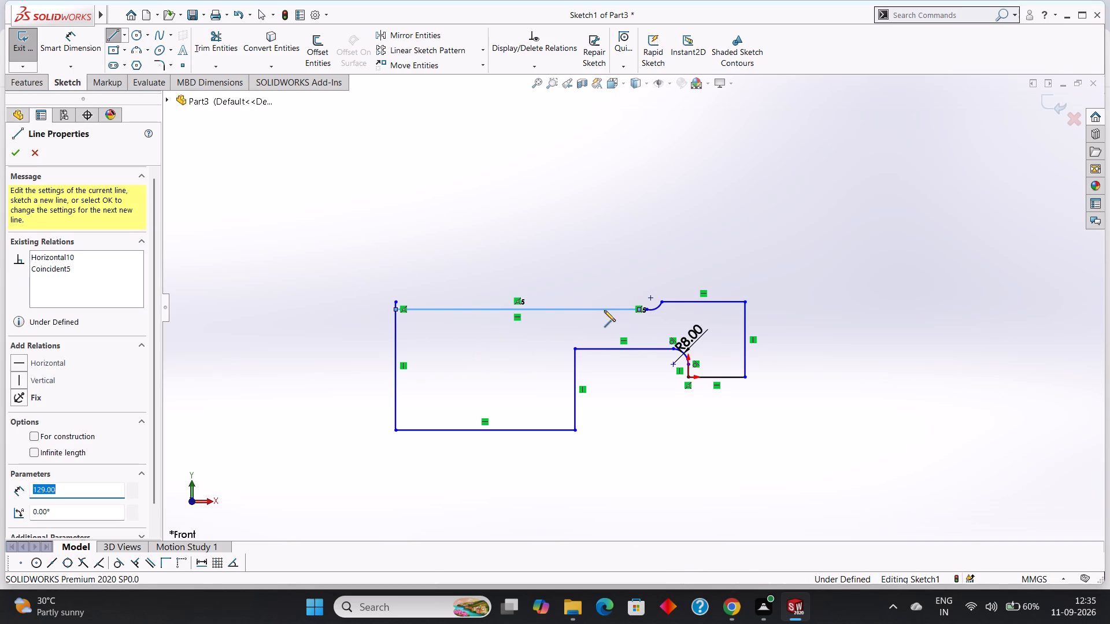
{"action": "scroll", "coordinate": [608, 308], "scroll_direction": "up", "scroll_amount": 3}
{"action": "scroll", "coordinate": [608, 308], "scroll_direction": "down", "scroll_amount": 9}
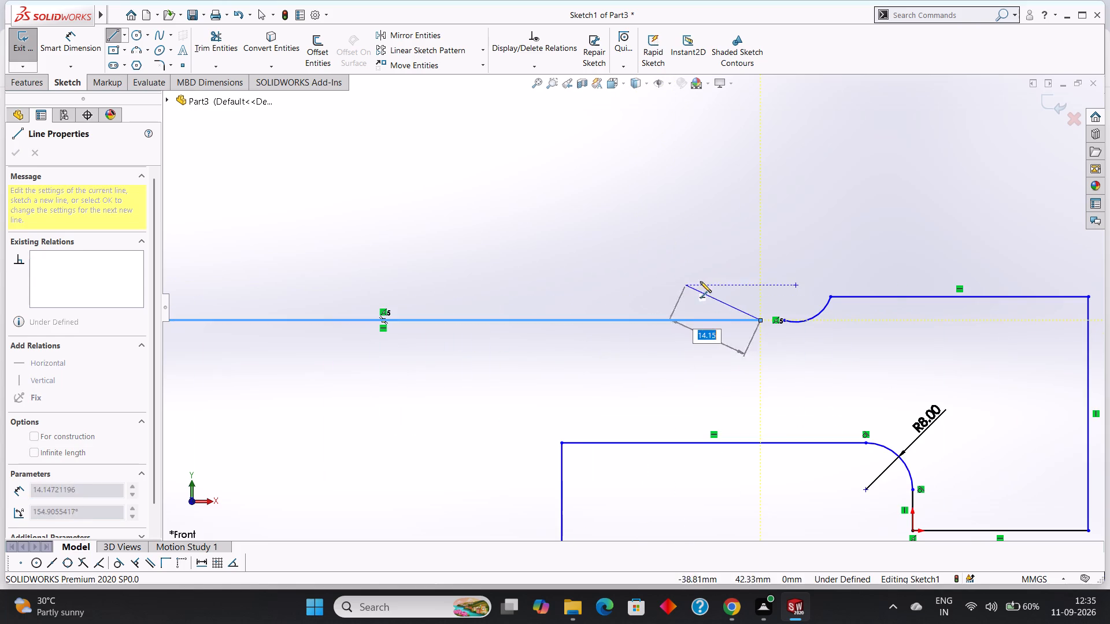
{"action": "right_click", "coordinate": [714, 271]}
{"action": "left_click", "coordinate": [743, 284]}
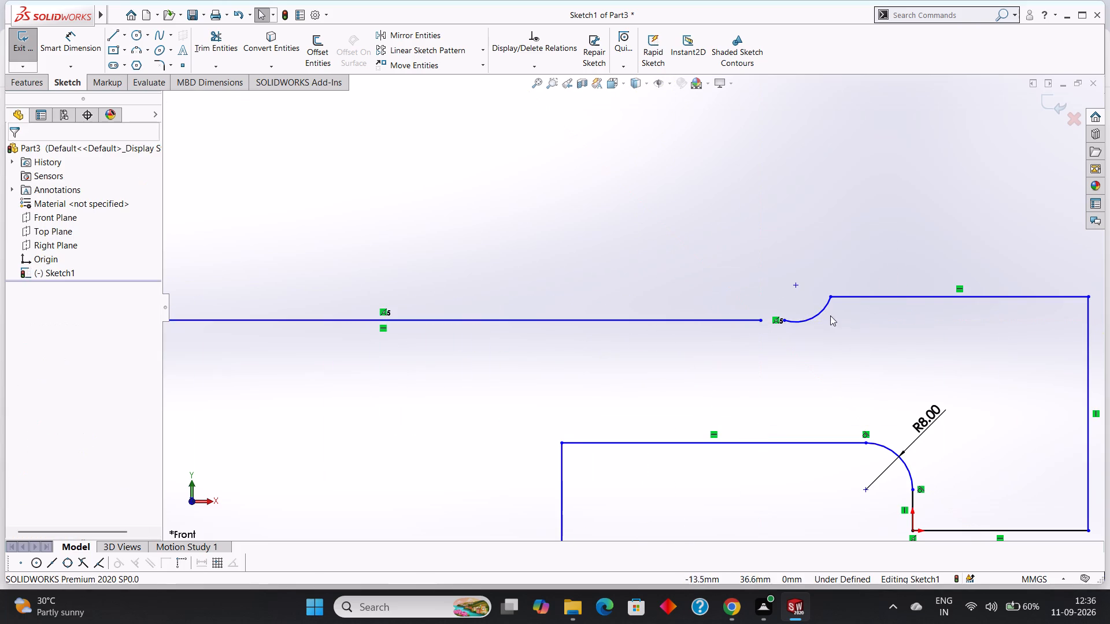
Delete the arc between the two top lines.
{"action": "right_click", "coordinate": [824, 311]}
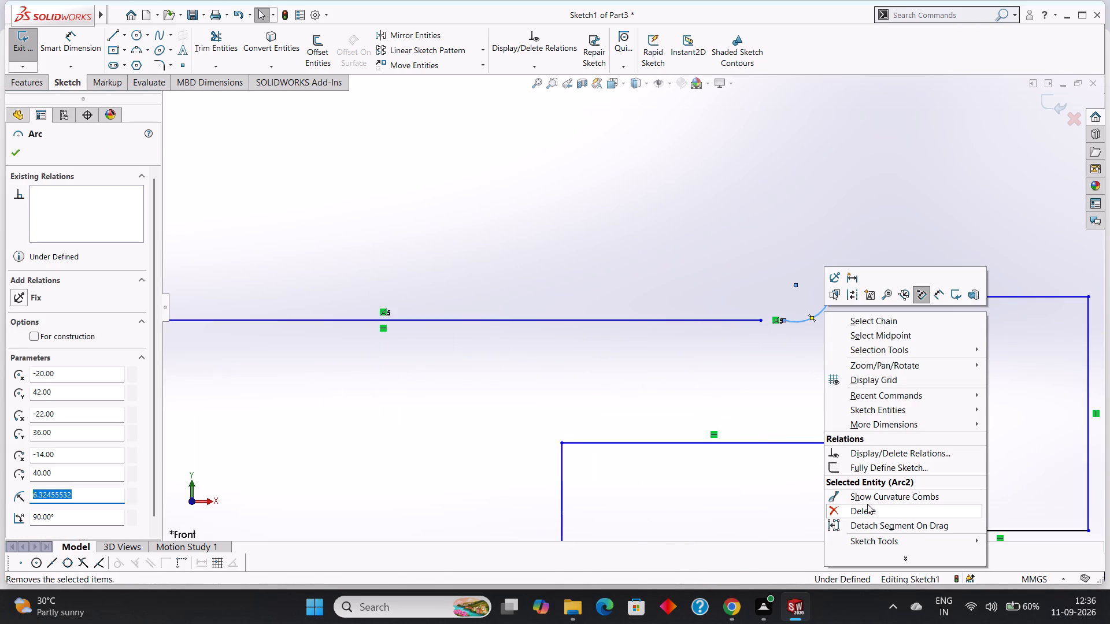
{"action": "left_click", "coordinate": [867, 508]}
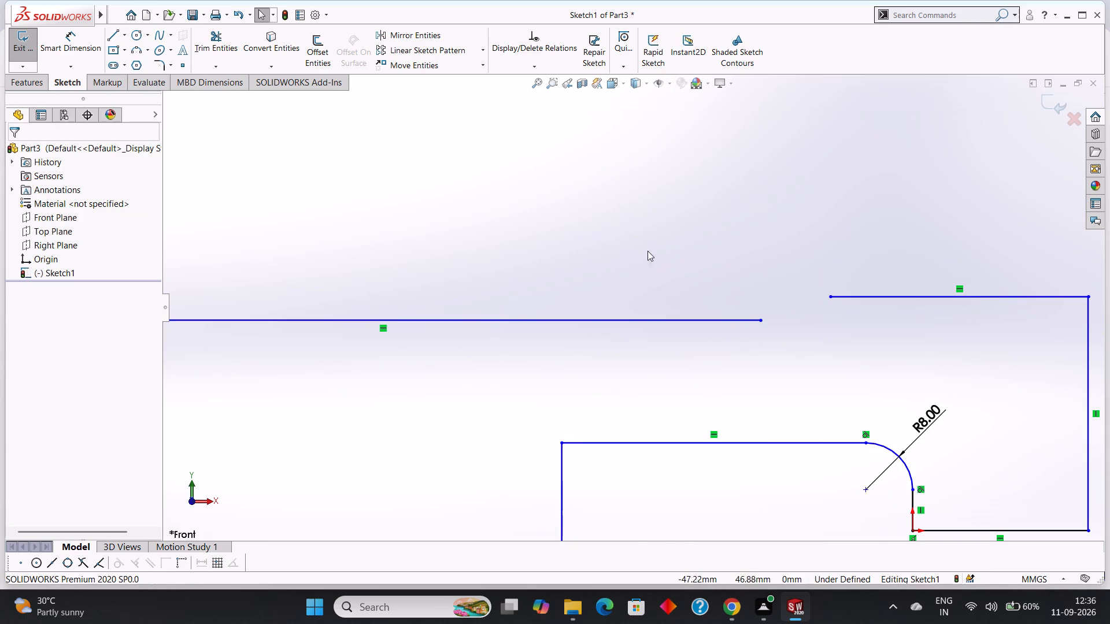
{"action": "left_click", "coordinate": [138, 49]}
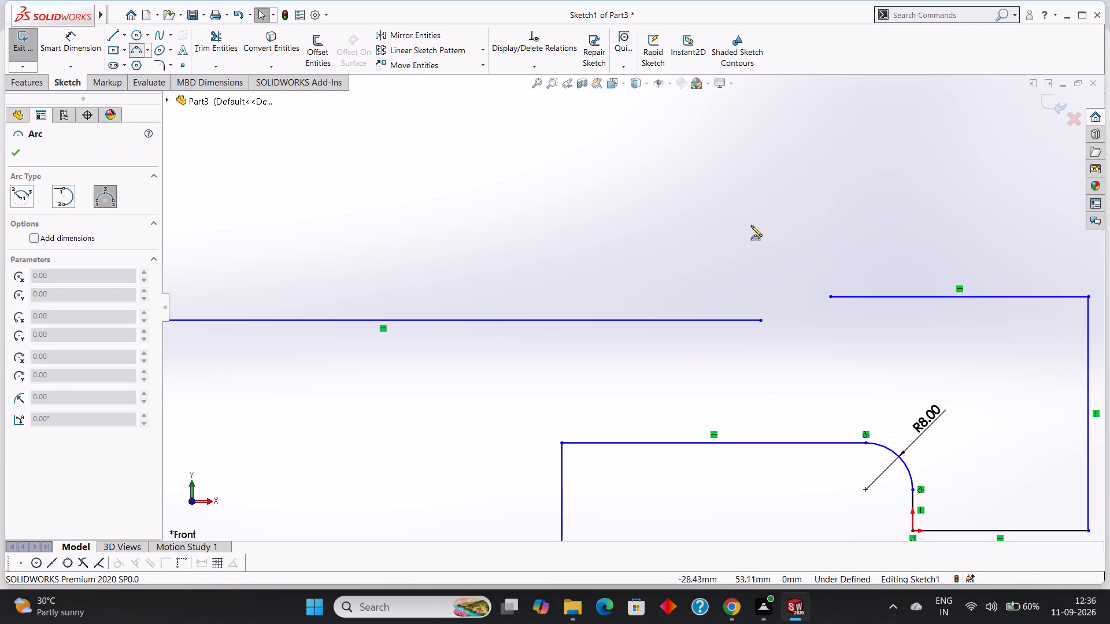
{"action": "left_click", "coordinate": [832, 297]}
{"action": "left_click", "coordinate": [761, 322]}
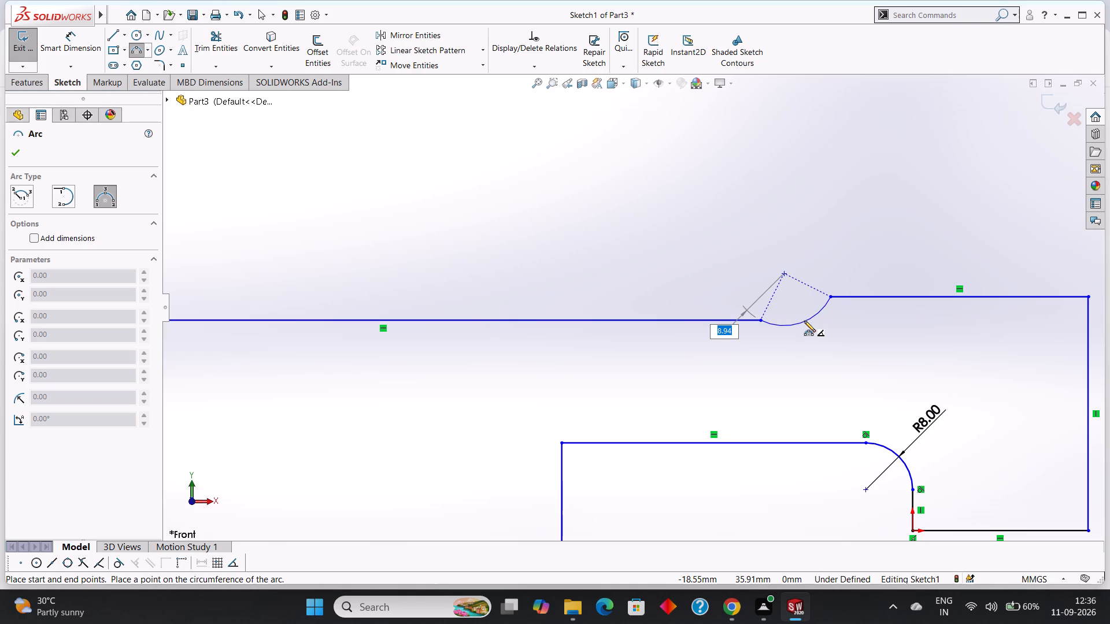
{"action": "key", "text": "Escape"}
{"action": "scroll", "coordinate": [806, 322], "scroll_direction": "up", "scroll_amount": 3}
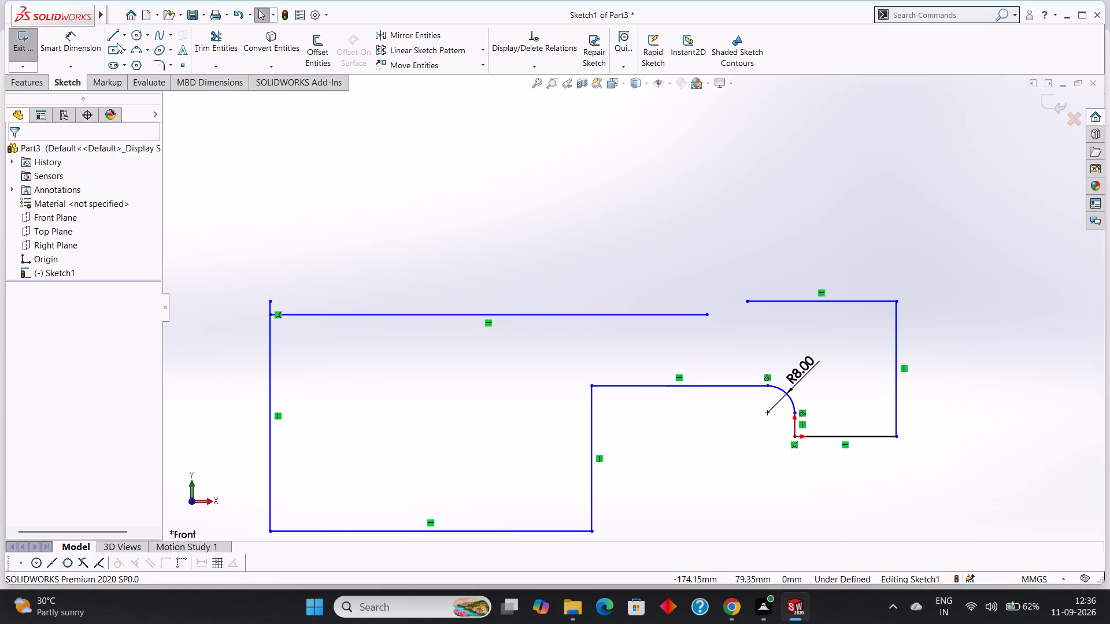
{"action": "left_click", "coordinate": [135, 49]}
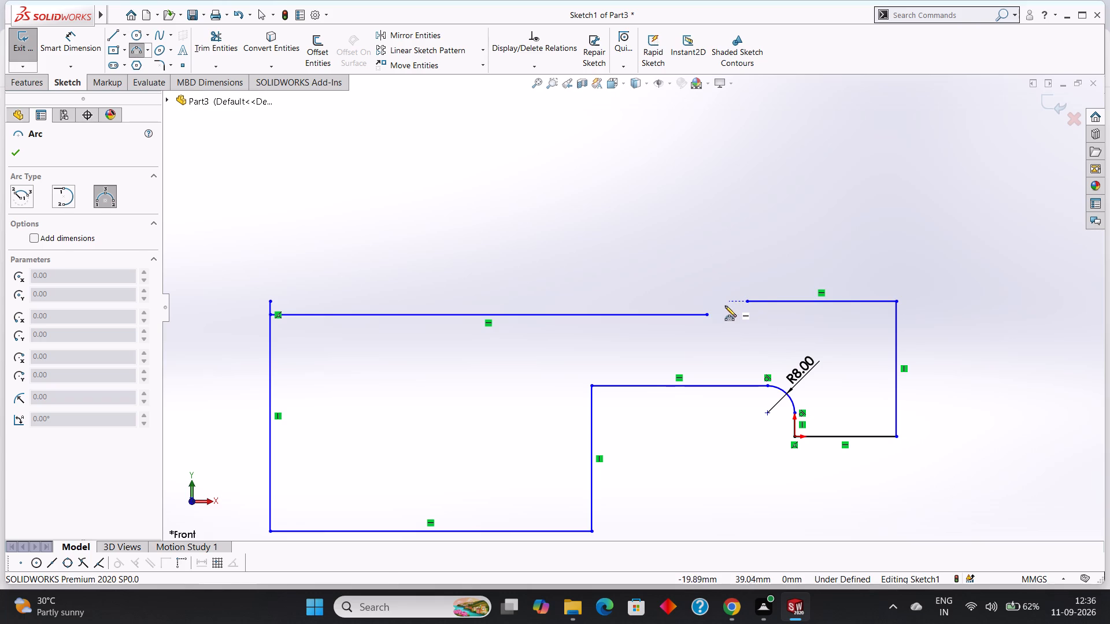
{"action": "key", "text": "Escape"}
Delete the short upper horizontal line that ends at the right vertical edge.
{"action": "right_click", "coordinate": [771, 303]}
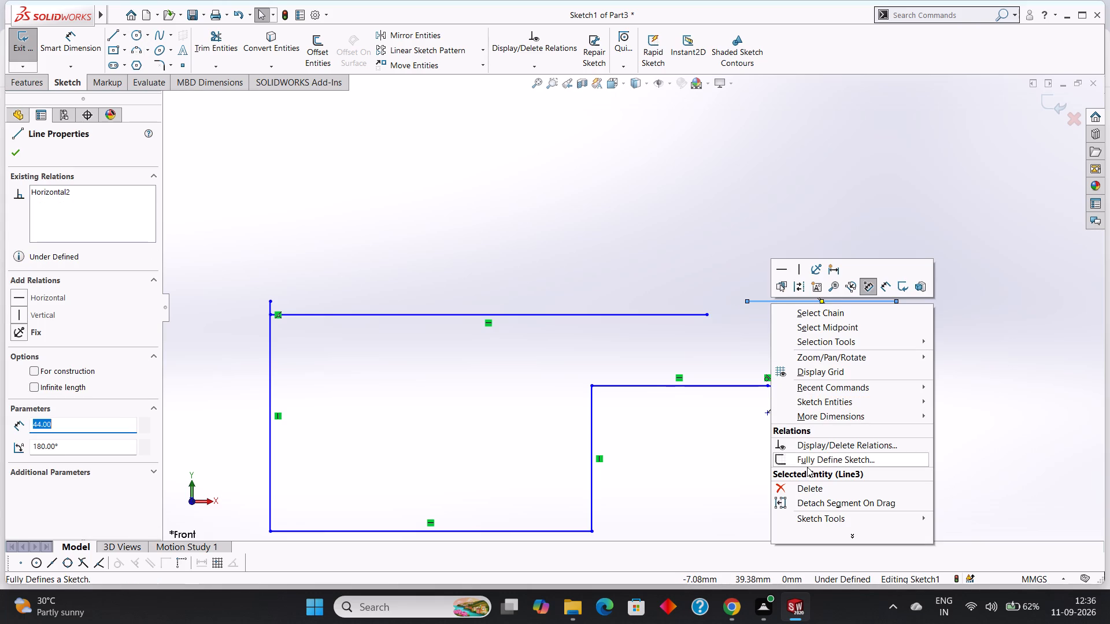
{"action": "left_click", "coordinate": [816, 486]}
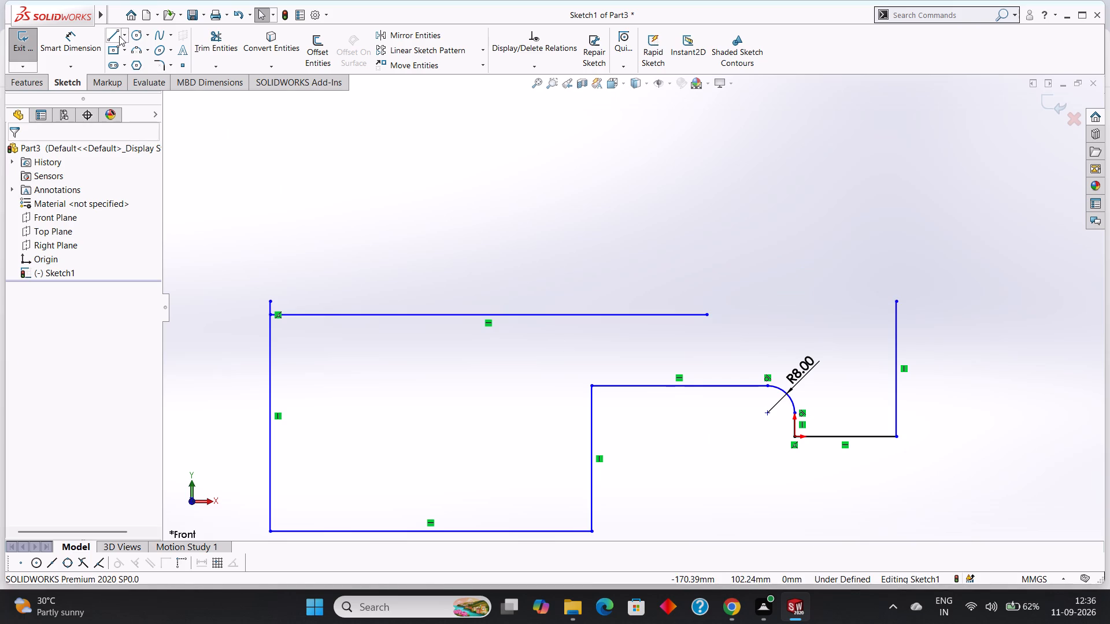
Draw a 48 mm horizontal line inward from the right vertical edge's top end, continuing with a 4 mm vertical line downward.
{"action": "left_click", "coordinate": [116, 32]}
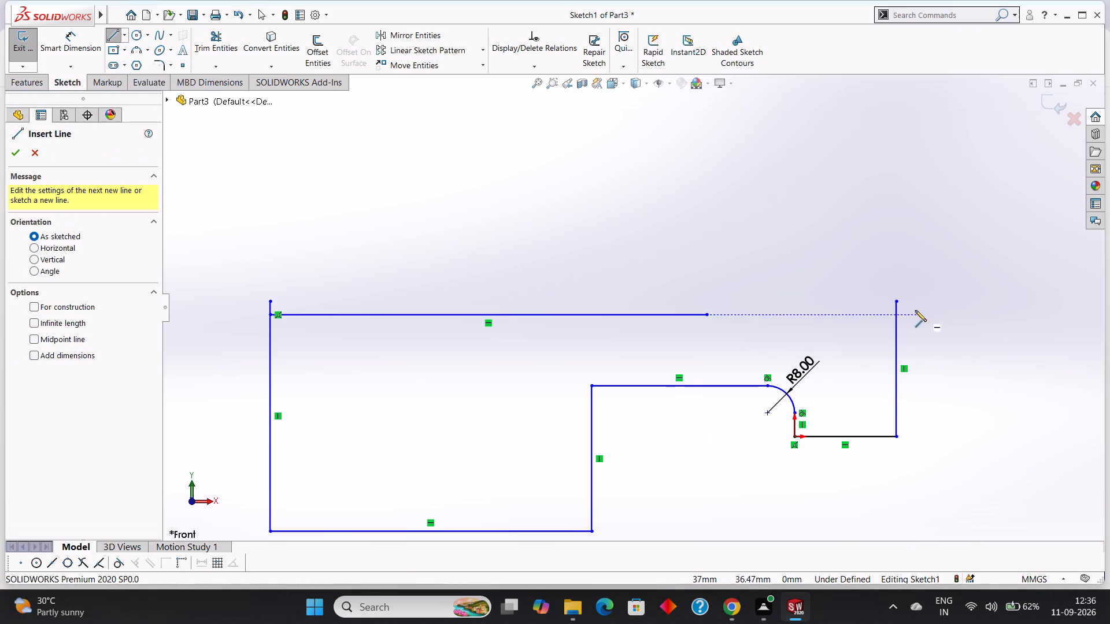
{"action": "left_click", "coordinate": [896, 299]}
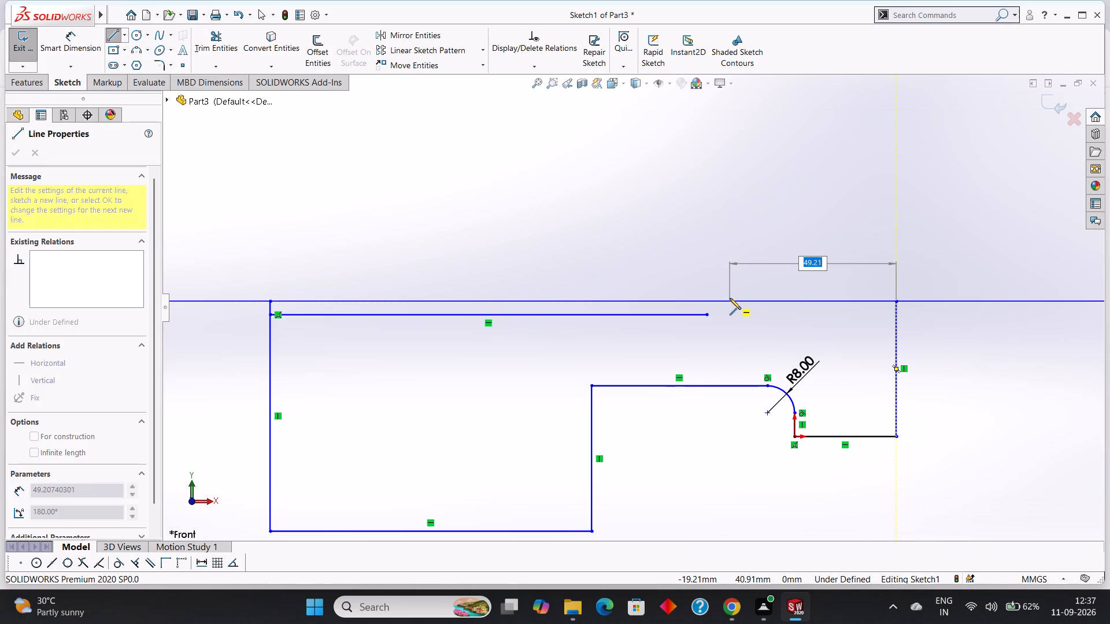
{"action": "type", "text": "48"}
{"action": "key", "text": "Return"}
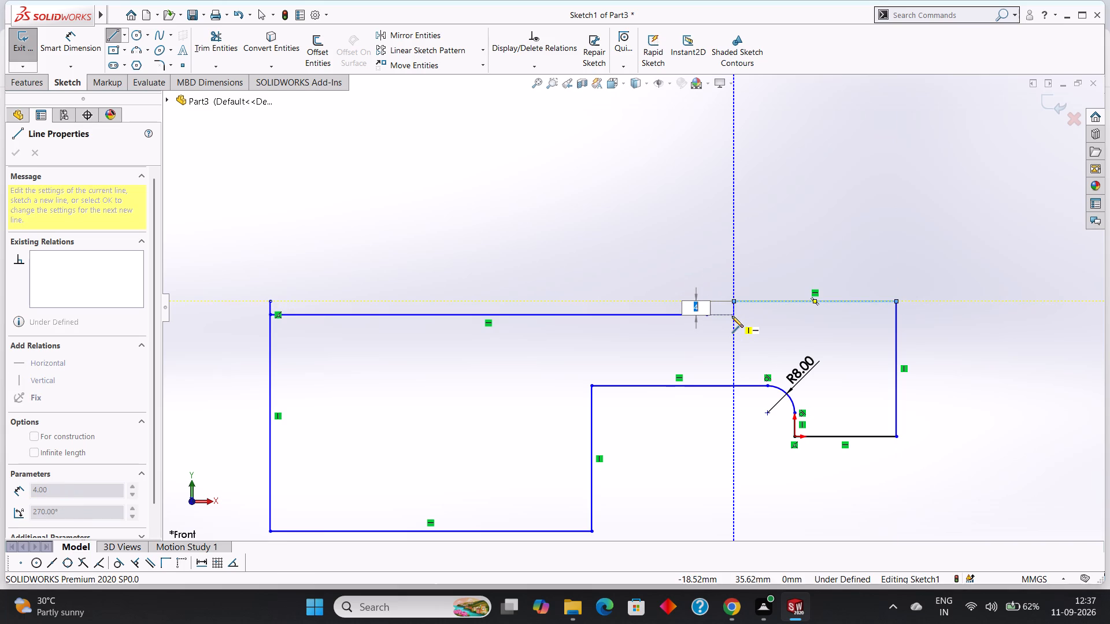
{"action": "left_click", "coordinate": [732, 316]}
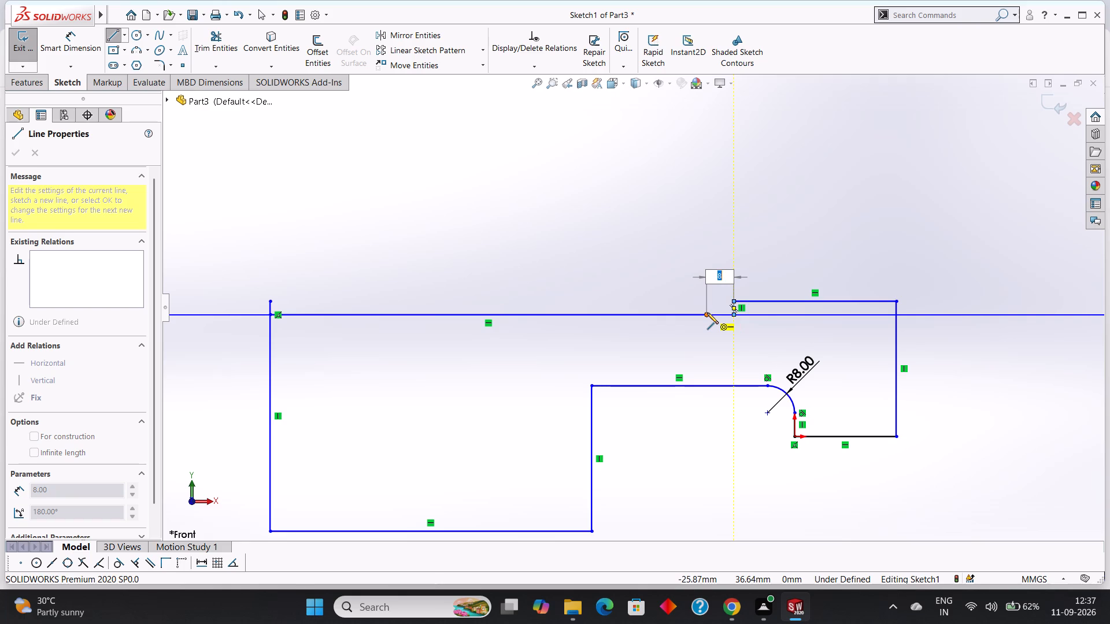
{"action": "key", "text": "Escape"}
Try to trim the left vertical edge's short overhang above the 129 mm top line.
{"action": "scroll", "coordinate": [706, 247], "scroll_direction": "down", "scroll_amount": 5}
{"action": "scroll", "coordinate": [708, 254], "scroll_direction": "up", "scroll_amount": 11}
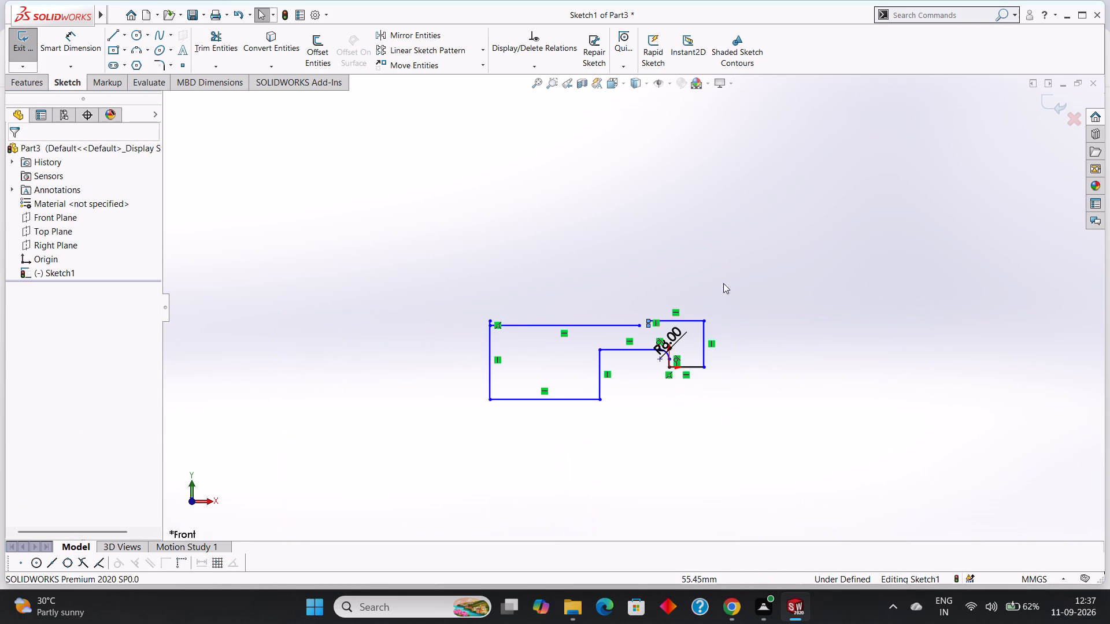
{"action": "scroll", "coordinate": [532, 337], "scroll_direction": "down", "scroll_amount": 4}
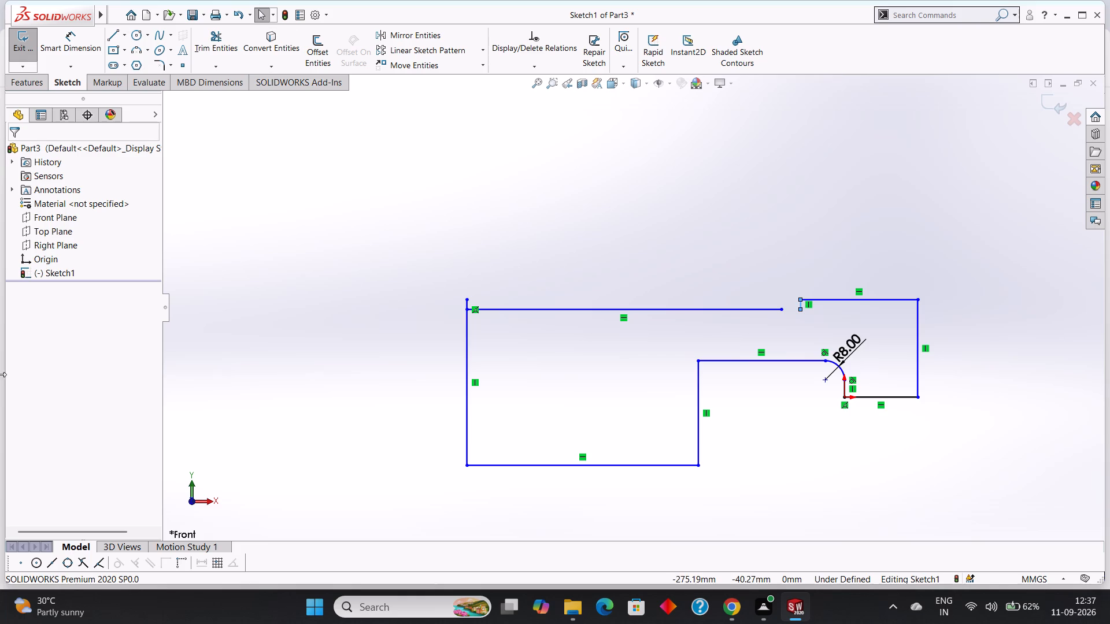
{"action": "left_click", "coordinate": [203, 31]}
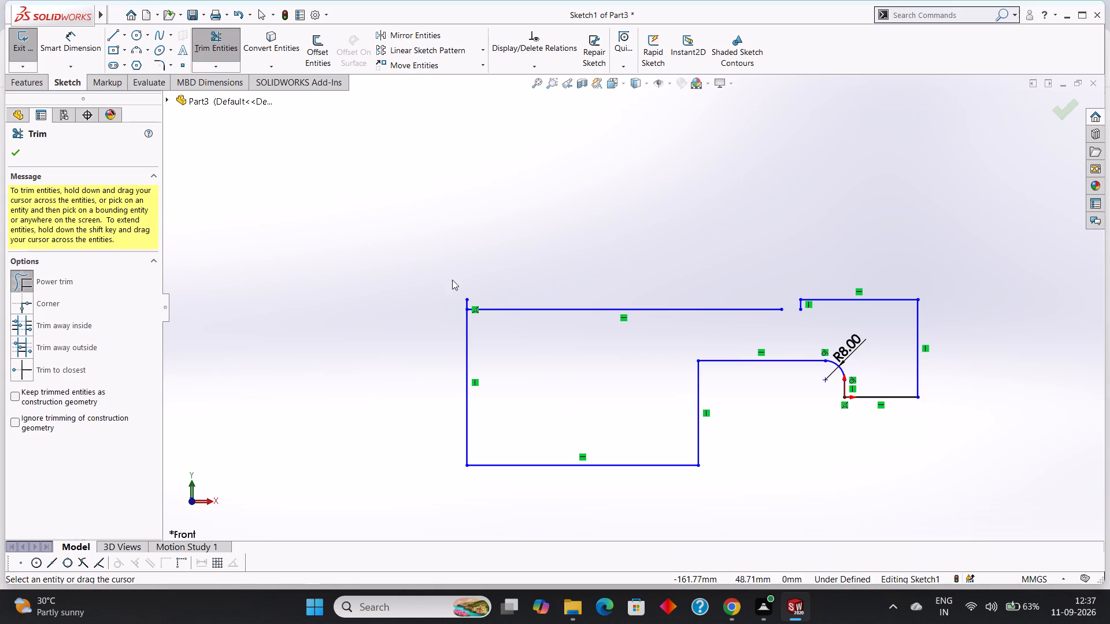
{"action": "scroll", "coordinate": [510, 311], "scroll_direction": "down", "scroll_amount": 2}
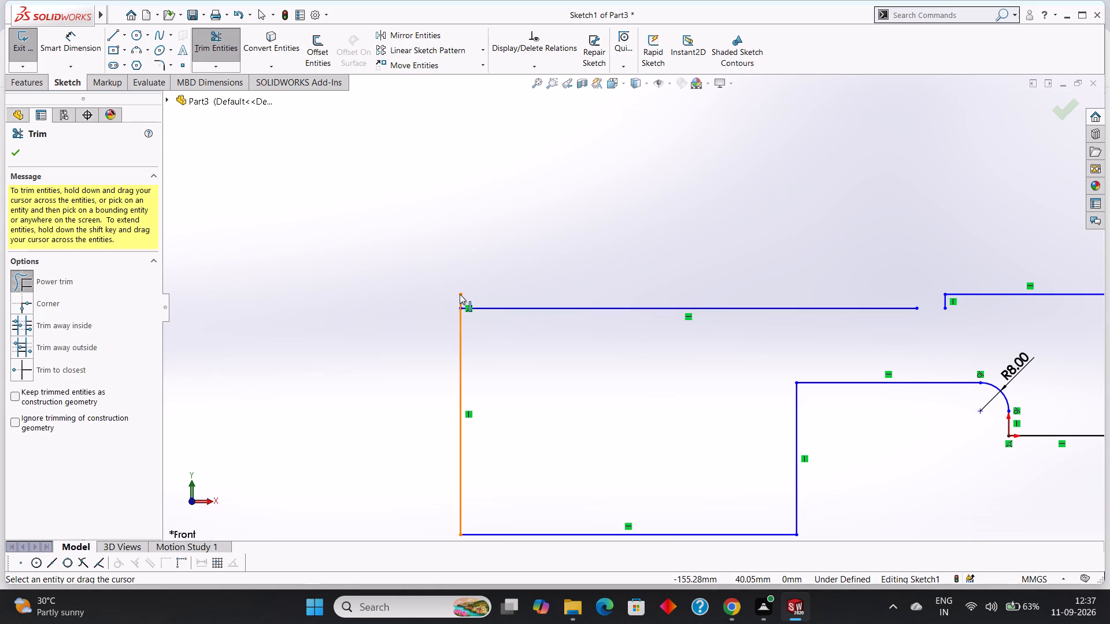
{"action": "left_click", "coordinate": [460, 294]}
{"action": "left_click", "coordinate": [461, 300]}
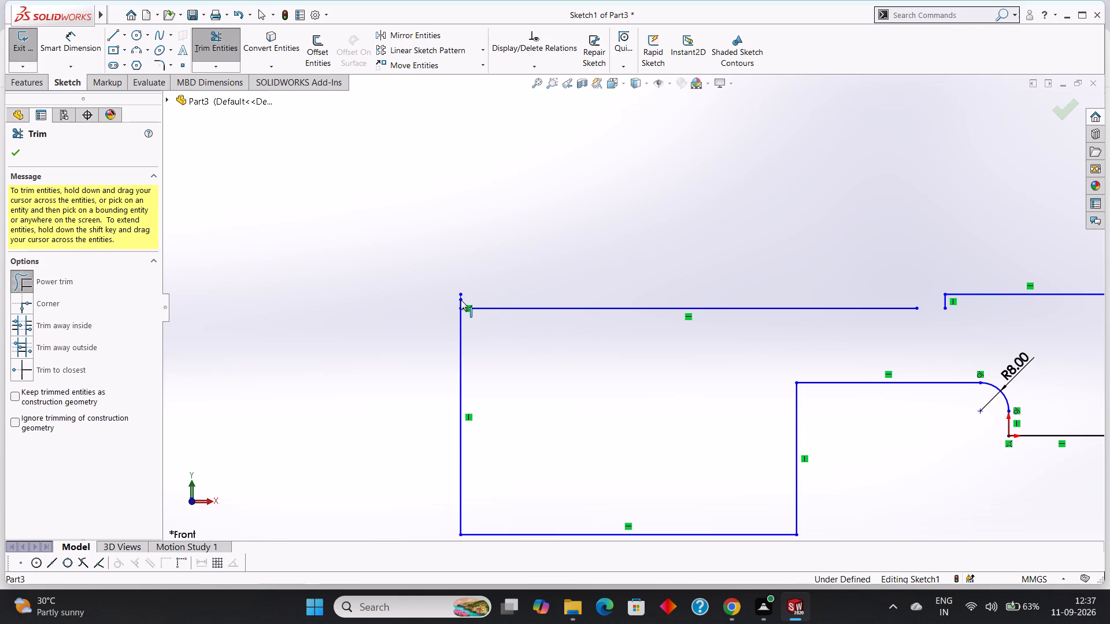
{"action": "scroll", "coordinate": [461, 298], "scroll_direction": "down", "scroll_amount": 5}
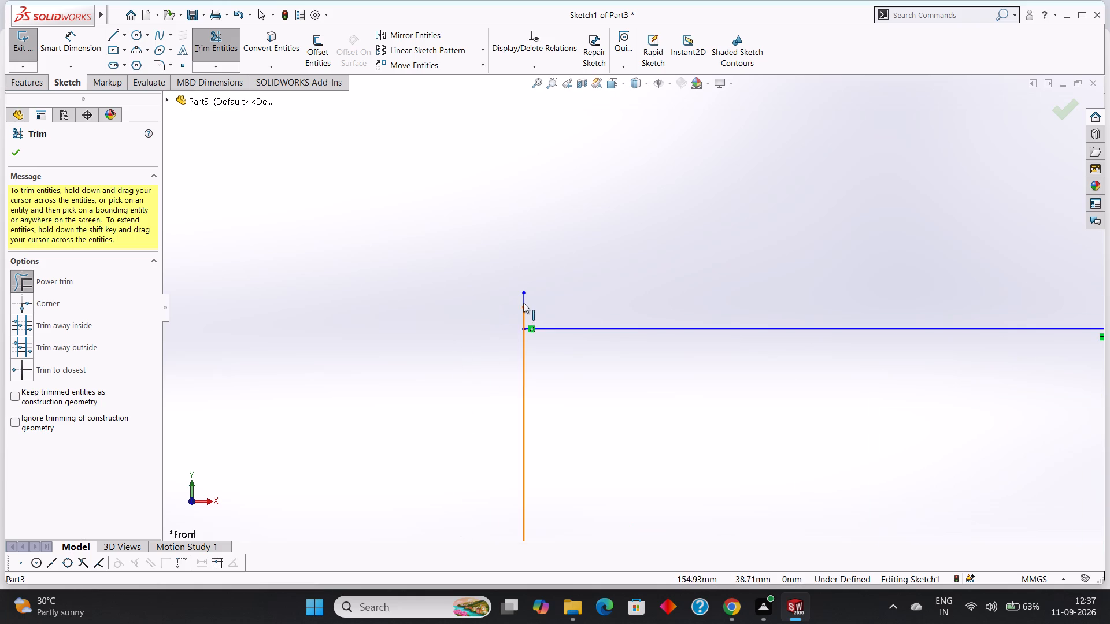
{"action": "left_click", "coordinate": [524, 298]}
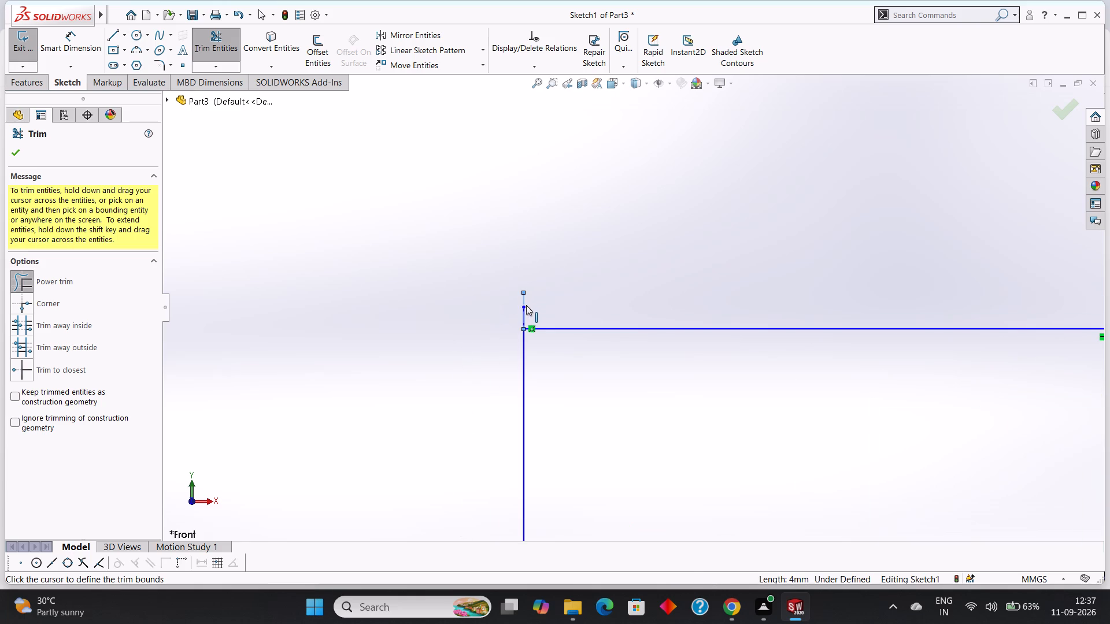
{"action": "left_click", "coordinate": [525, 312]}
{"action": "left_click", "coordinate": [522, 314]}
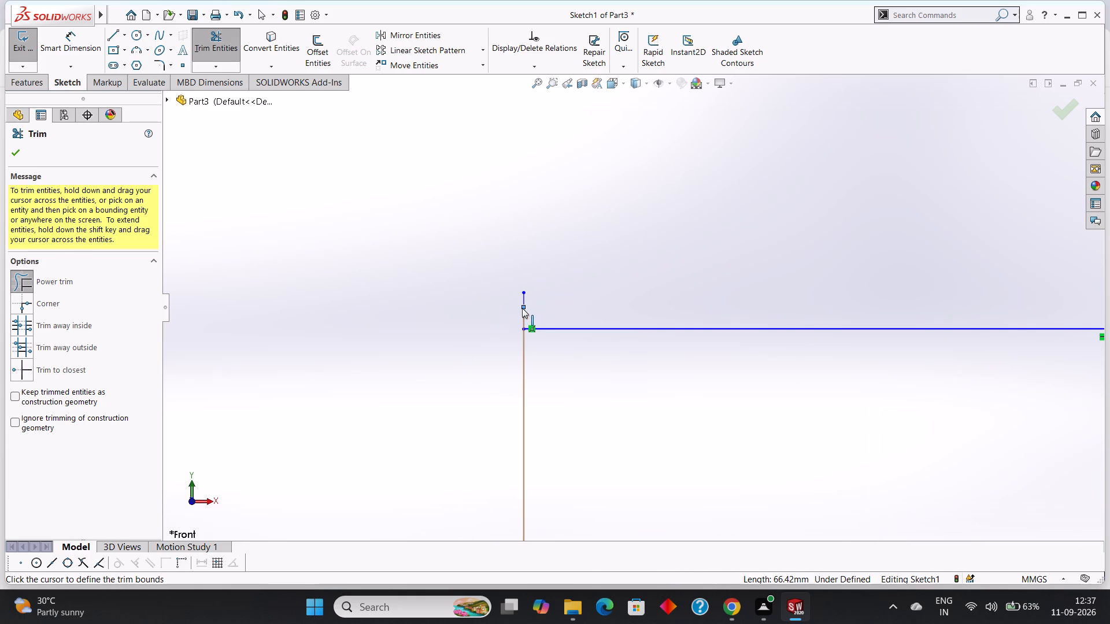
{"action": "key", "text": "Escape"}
Delete the 4 mm vertical construction line at the left vertical edge's top end.
{"action": "right_click", "coordinate": [523, 300]}
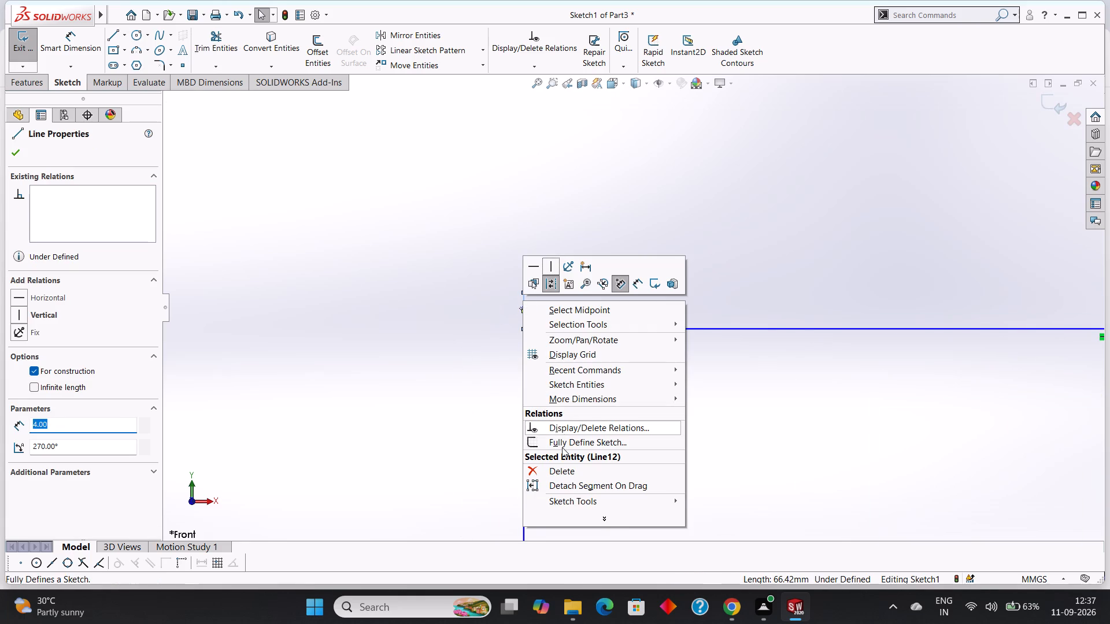
{"action": "left_click", "coordinate": [564, 466]}
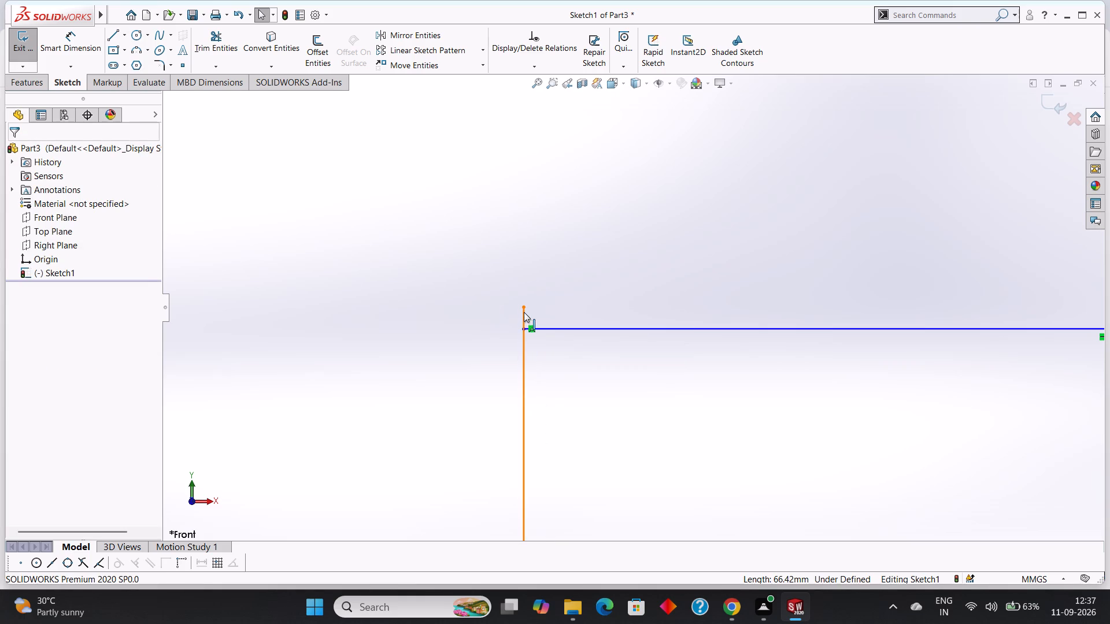
Power trim the left vertical edge's remaining overhang back to the 129 mm top line.
{"action": "right_click", "coordinate": [524, 312]}
{"action": "key", "text": "Escape"}
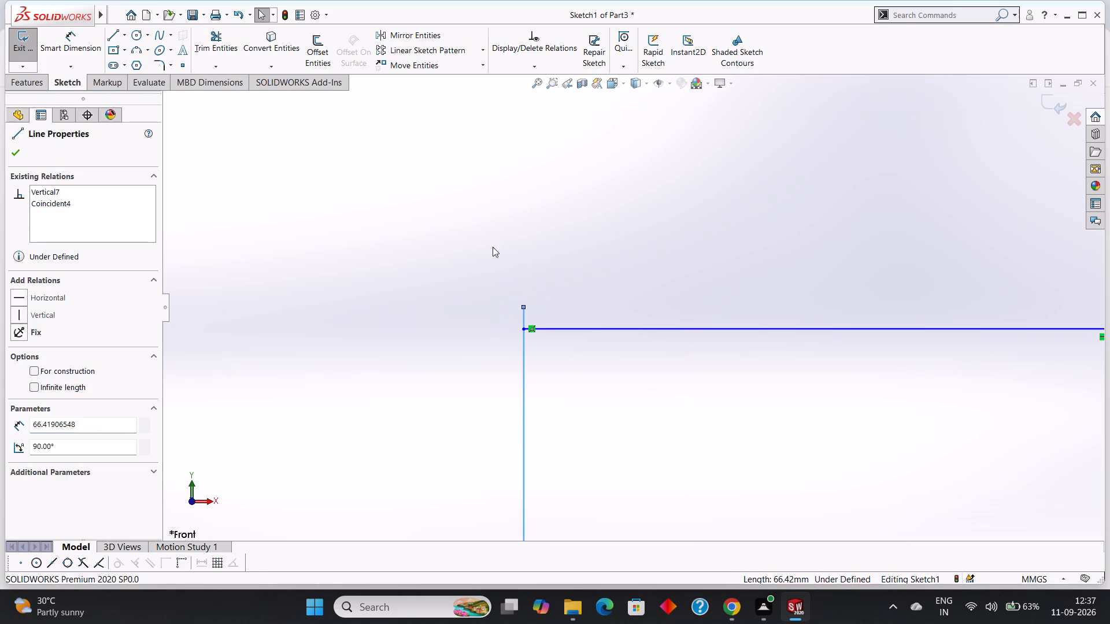
{"action": "key", "text": "Escape"}
{"action": "left_click", "coordinate": [227, 34]}
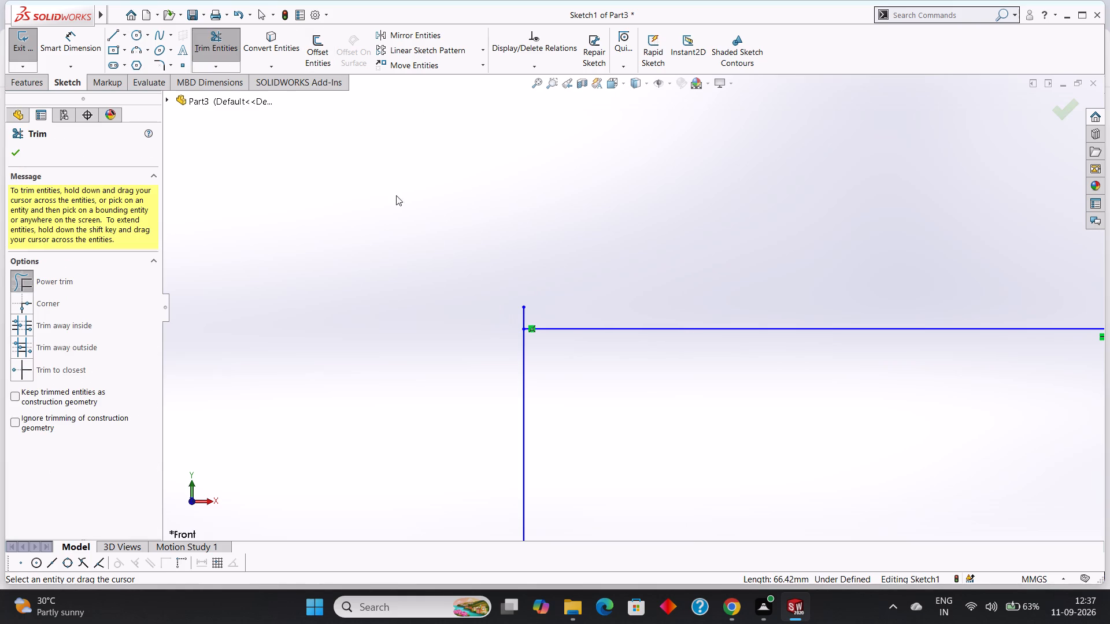
{"action": "left_click", "coordinate": [524, 308]}
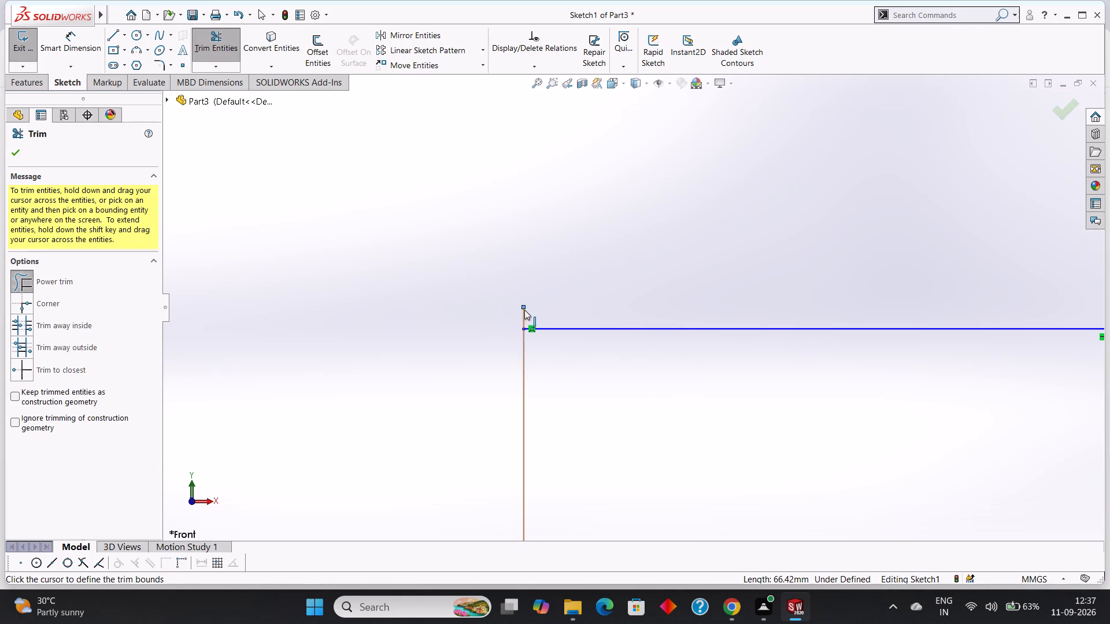
{"action": "left_click", "coordinate": [524, 318]}
{"action": "left_click", "coordinate": [523, 320]}
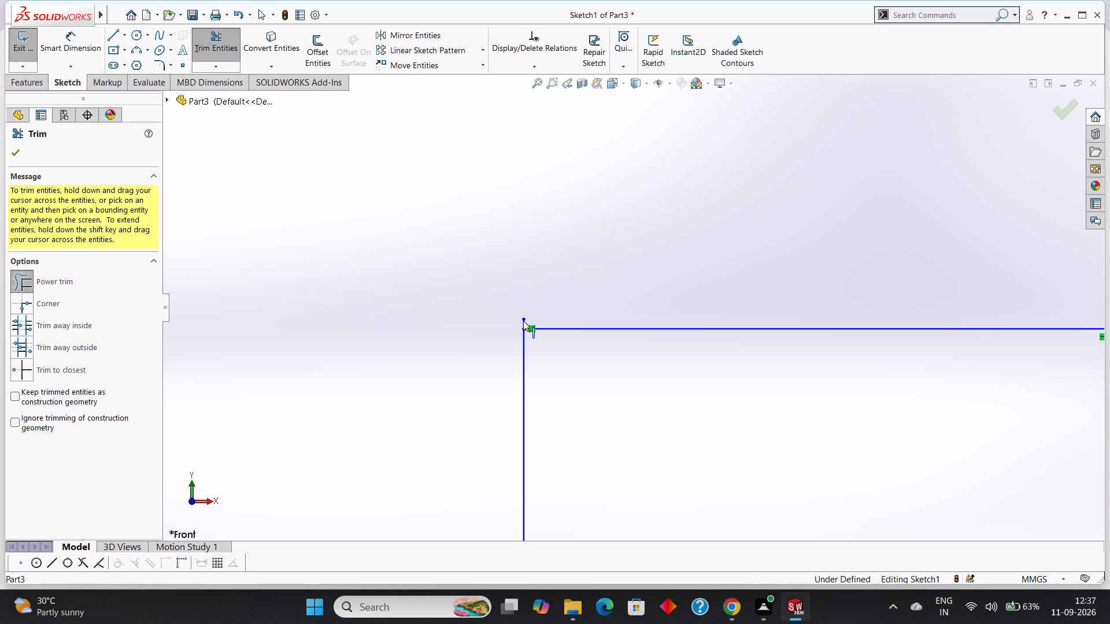
{"action": "left_click", "coordinate": [523, 323]}
{"action": "scroll", "coordinate": [523, 322], "scroll_direction": "down", "scroll_amount": 6}
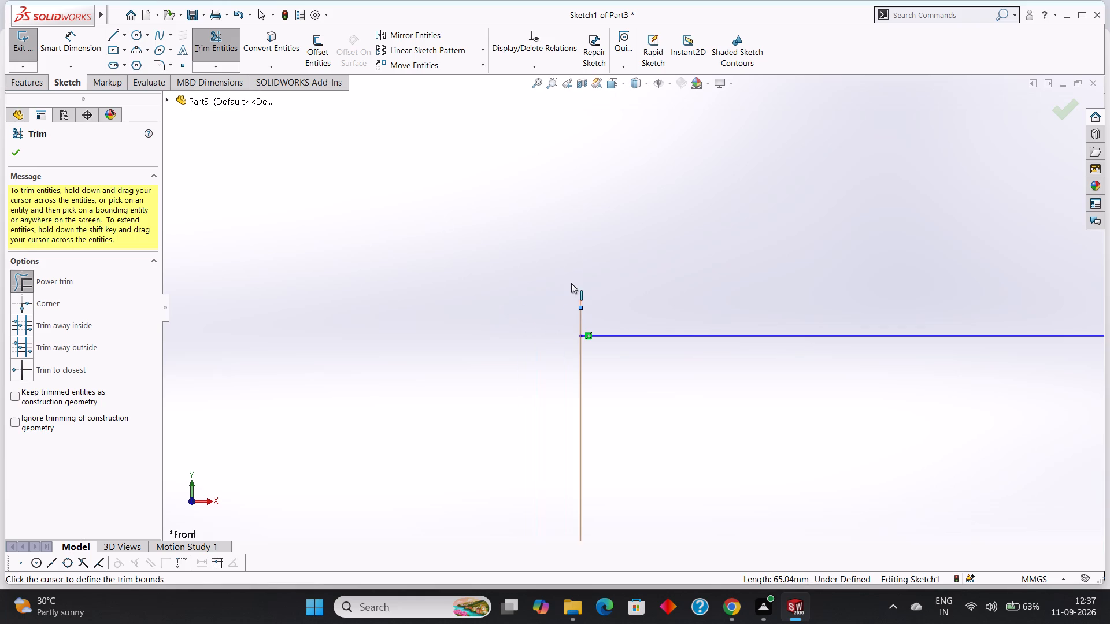
{"action": "key", "text": "Escape"}
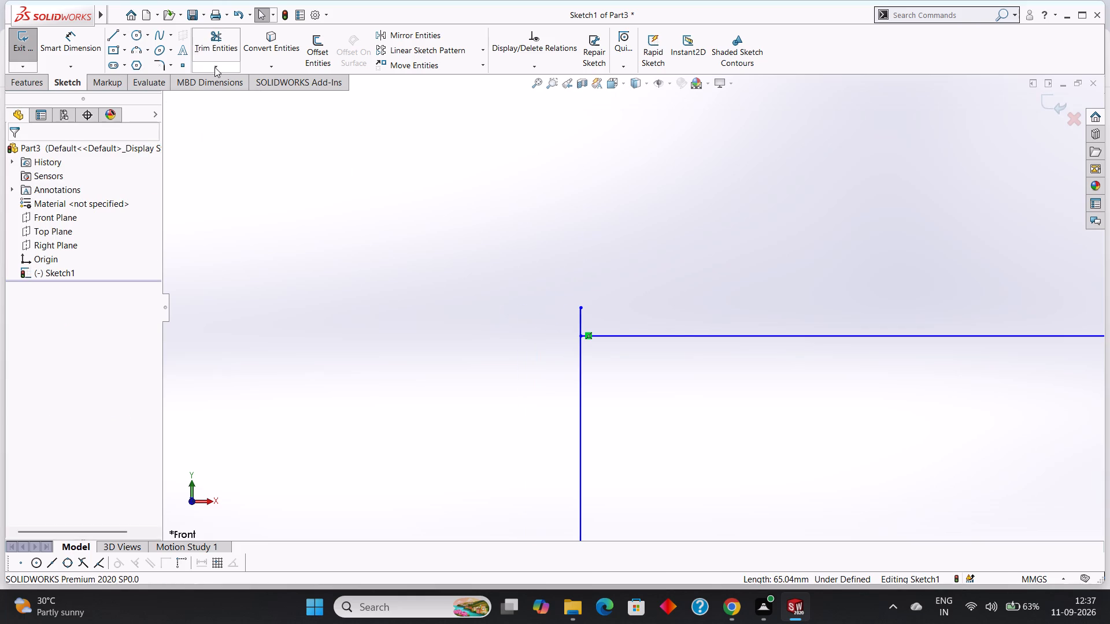
{"action": "left_click", "coordinate": [214, 67]}
{"action": "left_click", "coordinate": [227, 79]}
{"action": "left_click", "coordinate": [61, 278]}
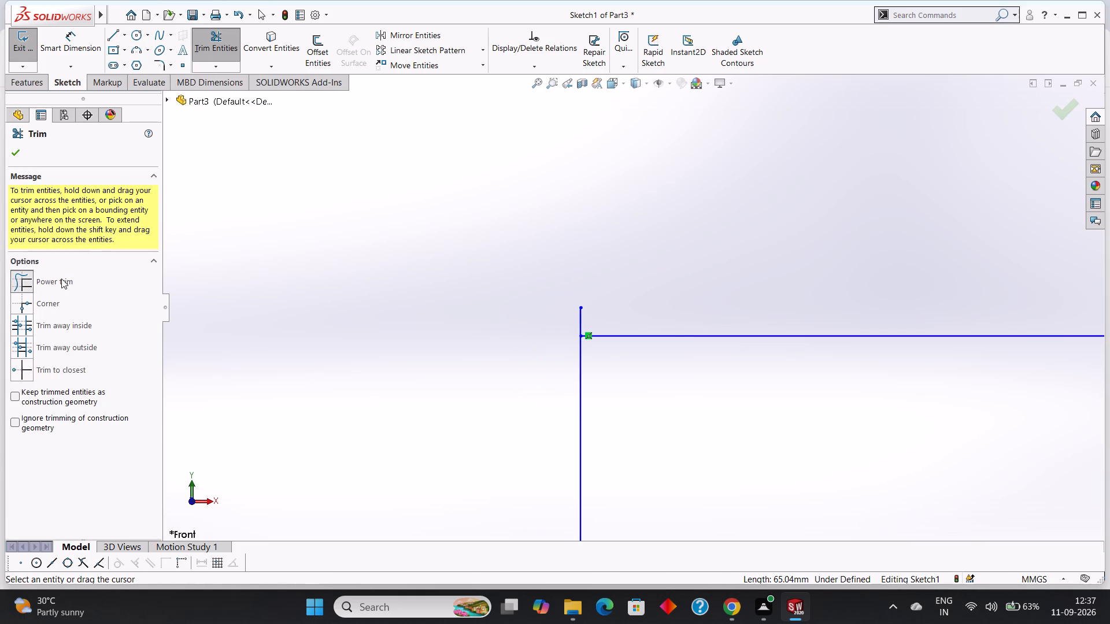
{"action": "left_click_drag", "start_coordinate": [536, 322], "coordinate": [598, 322]}
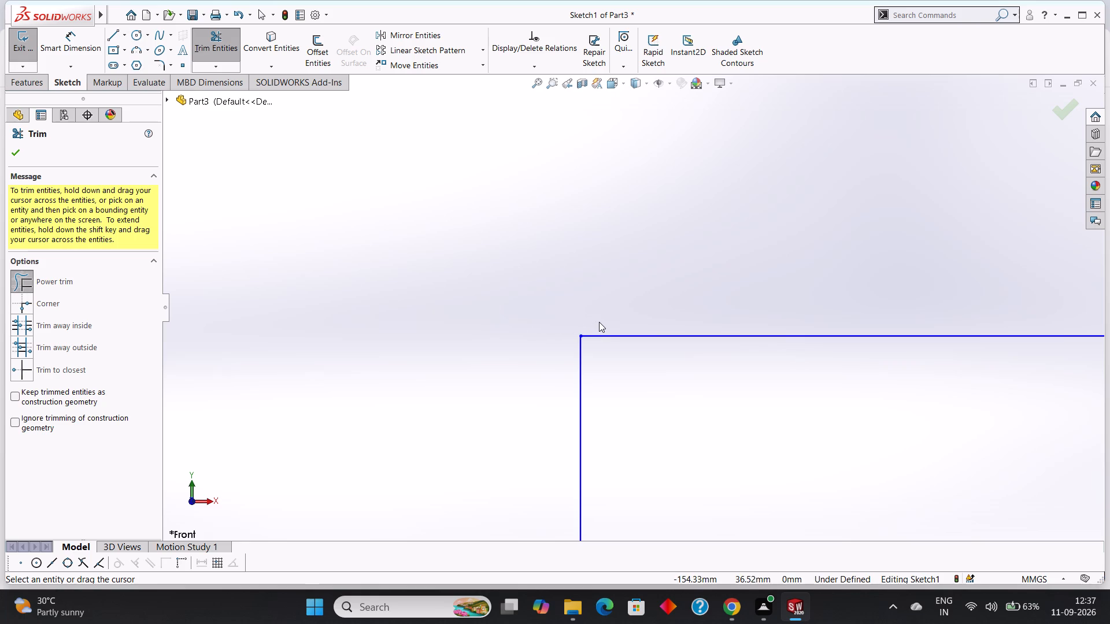
{"action": "key", "text": "Escape"}
Delete the 129 mm horizontal top line.
{"action": "scroll", "coordinate": [491, 269], "scroll_direction": "up", "scroll_amount": 3}
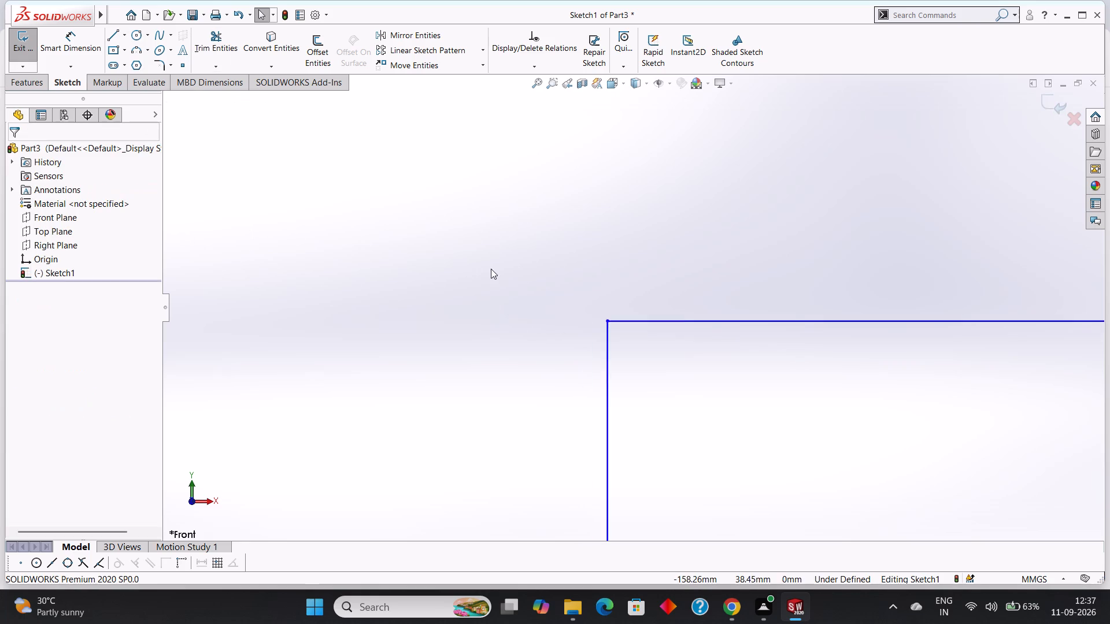
{"action": "scroll", "coordinate": [491, 269], "scroll_direction": "up", "scroll_amount": 14}
{"action": "scroll", "coordinate": [801, 297], "scroll_direction": "down", "scroll_amount": 4}
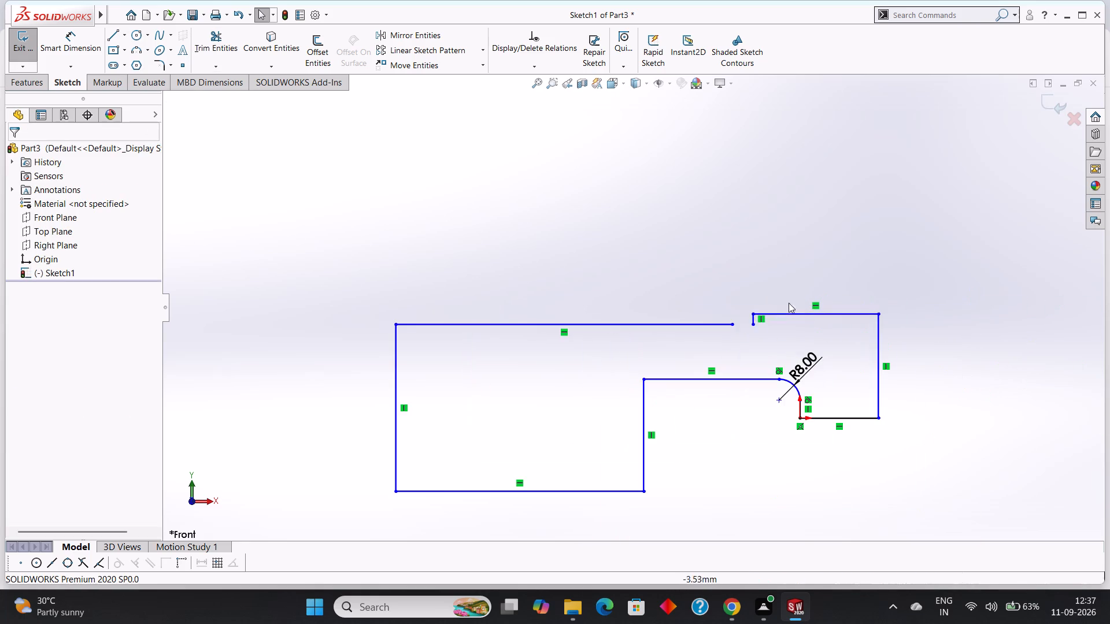
{"action": "scroll", "coordinate": [746, 323], "scroll_direction": "down", "scroll_amount": 3}
{"action": "scroll", "coordinate": [711, 328], "scroll_direction": "up", "scroll_amount": 4}
{"action": "scroll", "coordinate": [653, 322], "scroll_direction": "up", "scroll_amount": 2}
{"action": "right_click", "coordinate": [590, 312]}
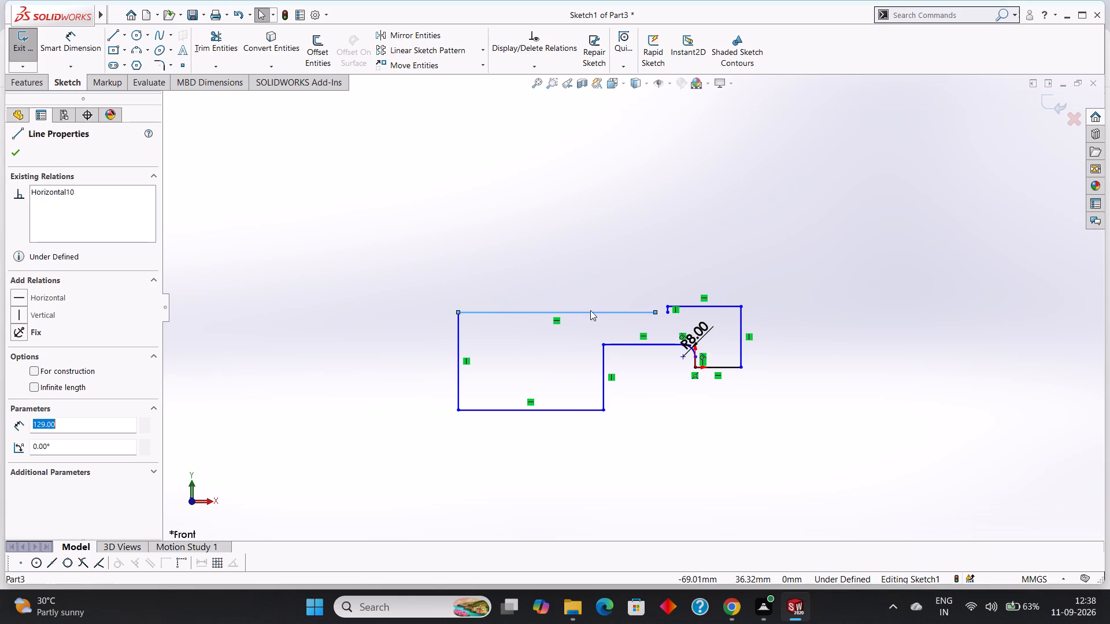
{"action": "left_click", "coordinate": [628, 496]}
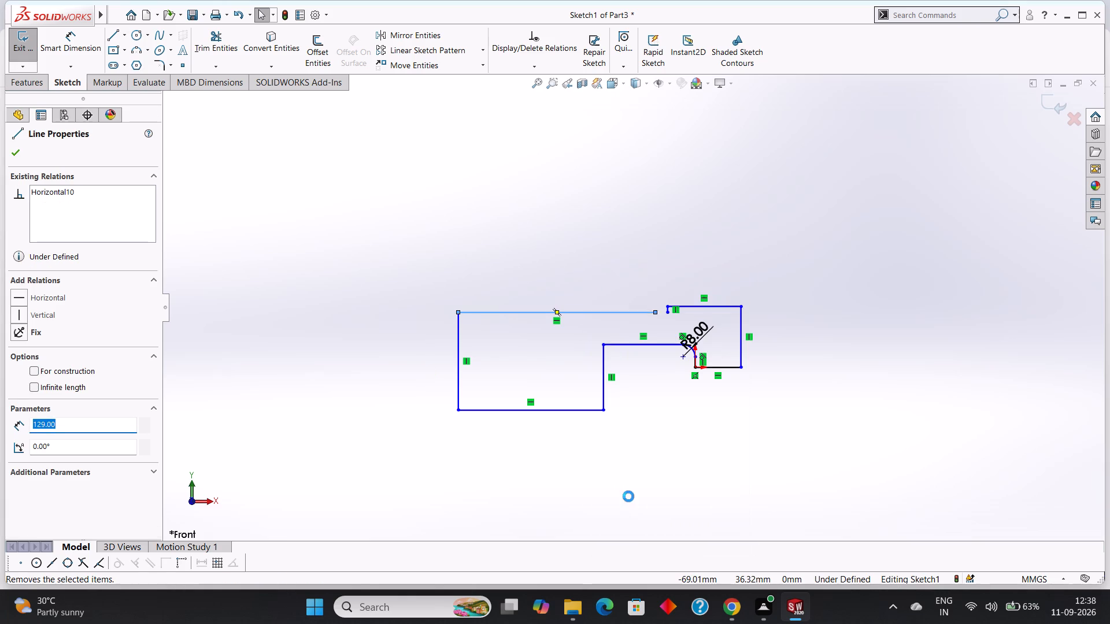
Draw a 137 mm horizontal line from the left vertical edge's top end to the lower end of the 4 mm vertical line.
{"action": "left_click", "coordinate": [110, 39]}
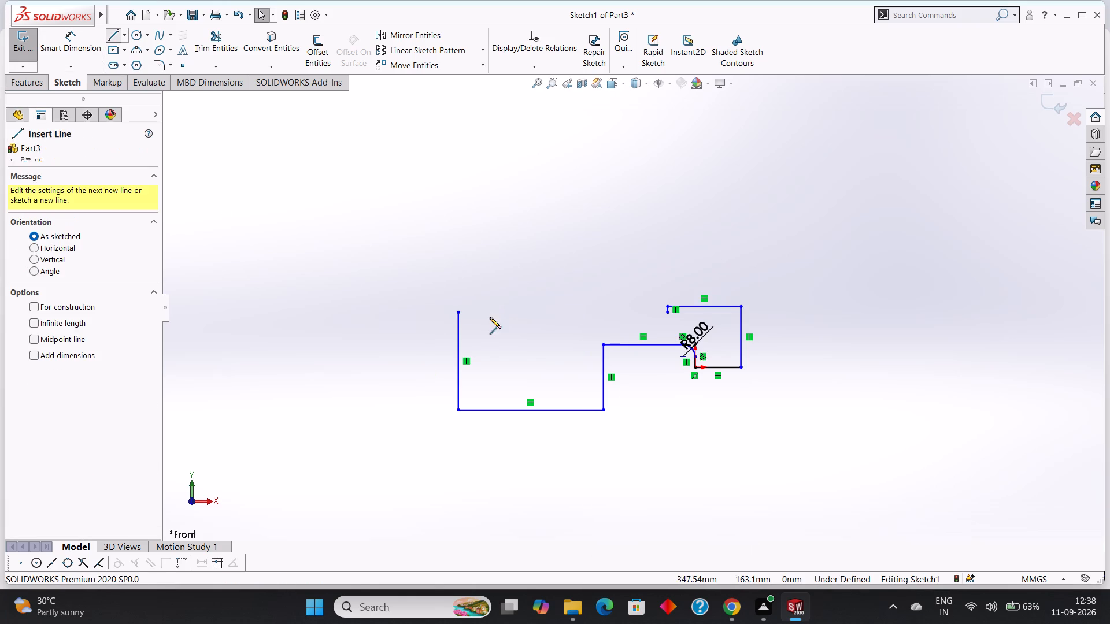
{"action": "left_click", "coordinate": [461, 312]}
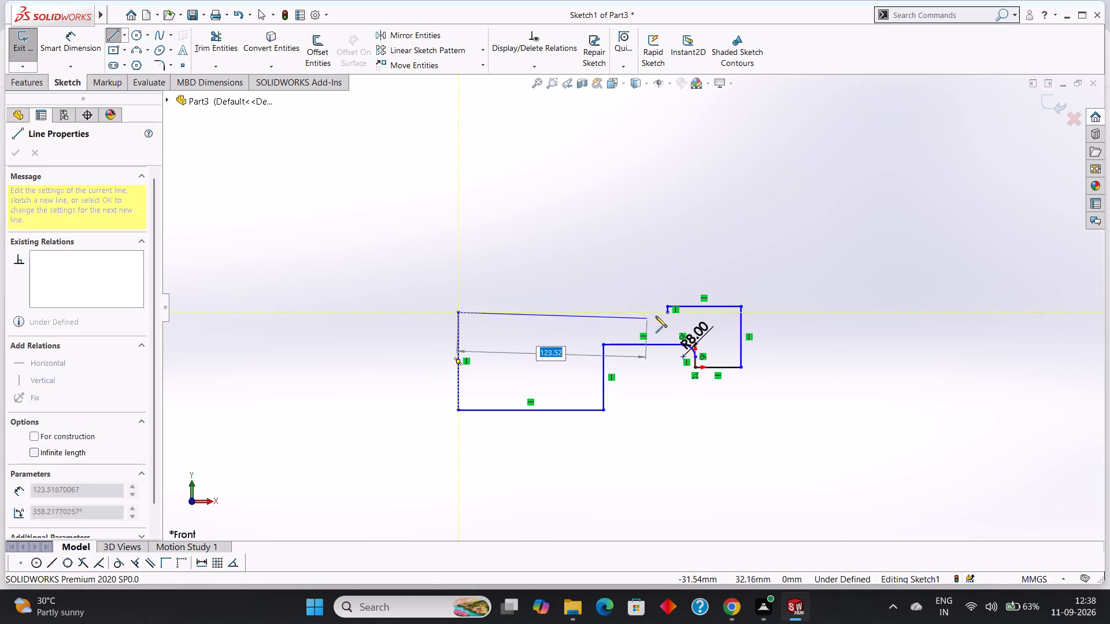
{"action": "left_click", "coordinate": [668, 312]}
{"action": "right_click", "coordinate": [595, 245]}
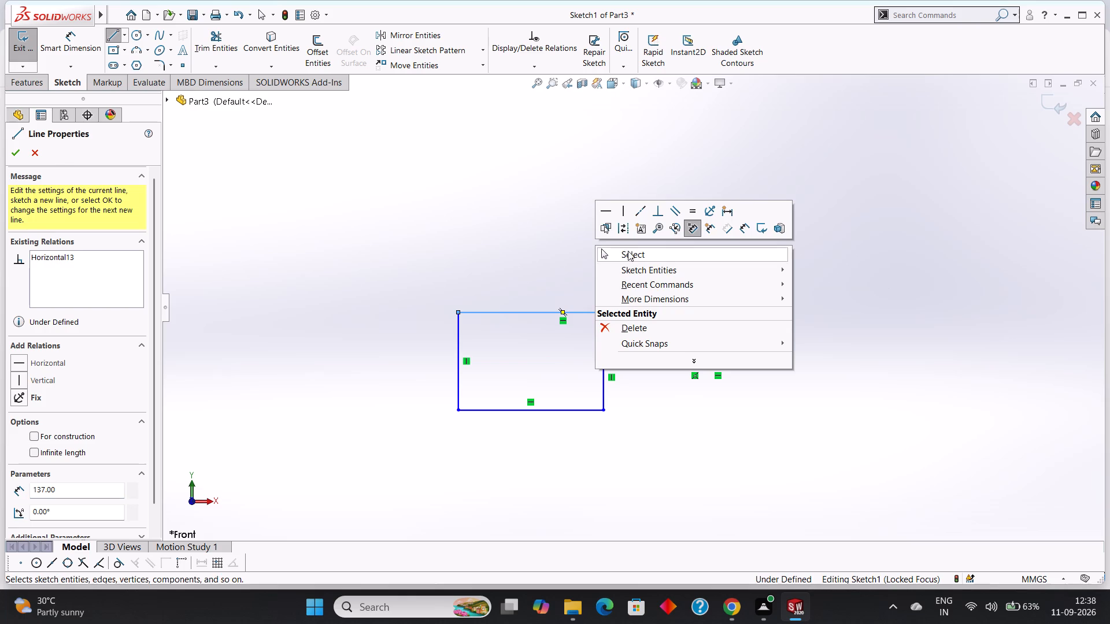
{"action": "left_click", "coordinate": [628, 251]}
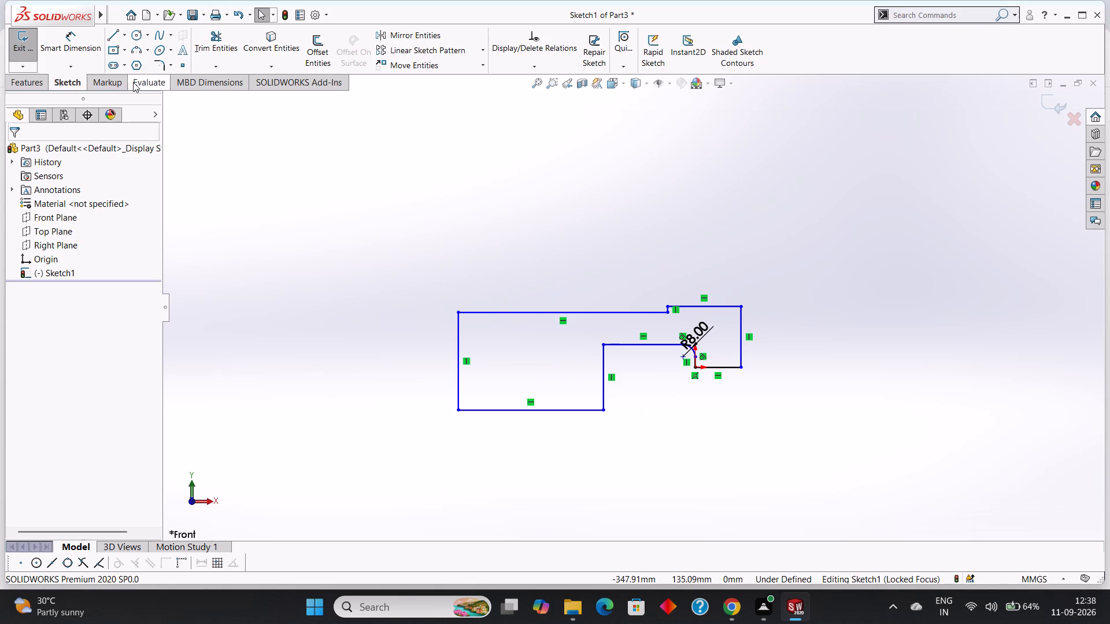
Extrude the closed stepped profile as a Blind boss with a depth of 50 mm from the sketch plane.
{"action": "left_click", "coordinate": [38, 82]}
{"action": "left_click", "coordinate": [39, 45]}
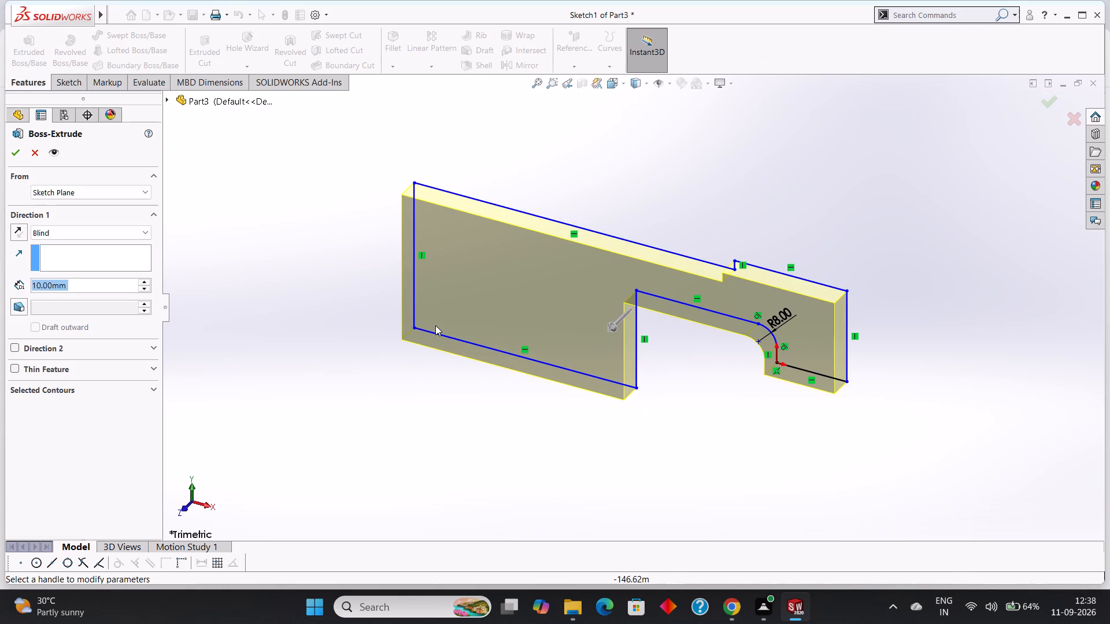
{"action": "type", "text": "50"}
{"action": "key", "text": "Return"}
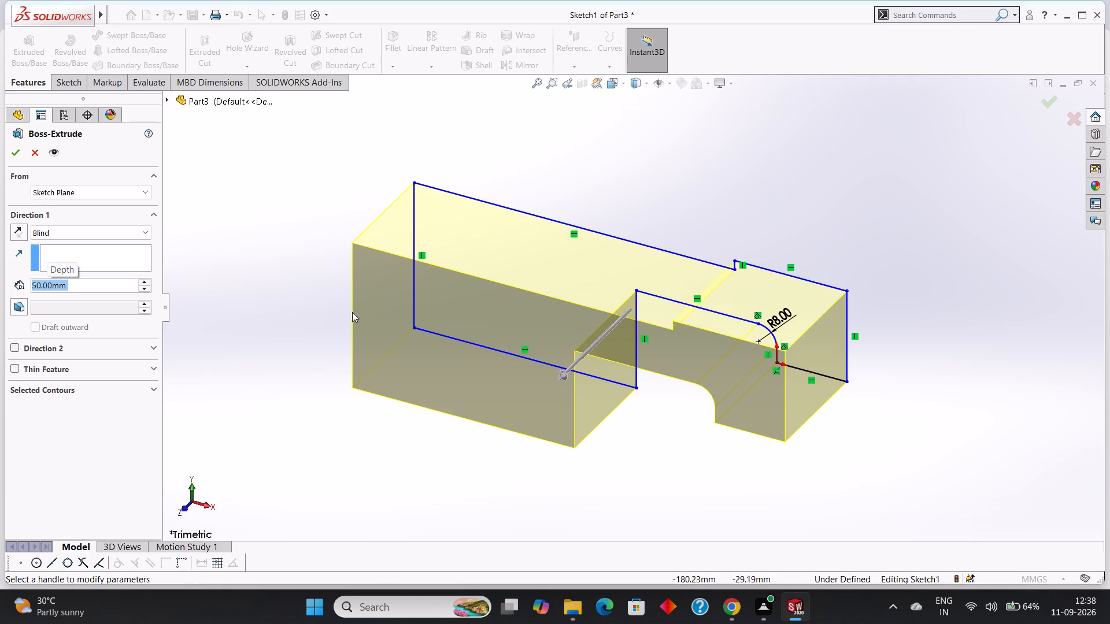
{"action": "left_click", "coordinate": [18, 153]}
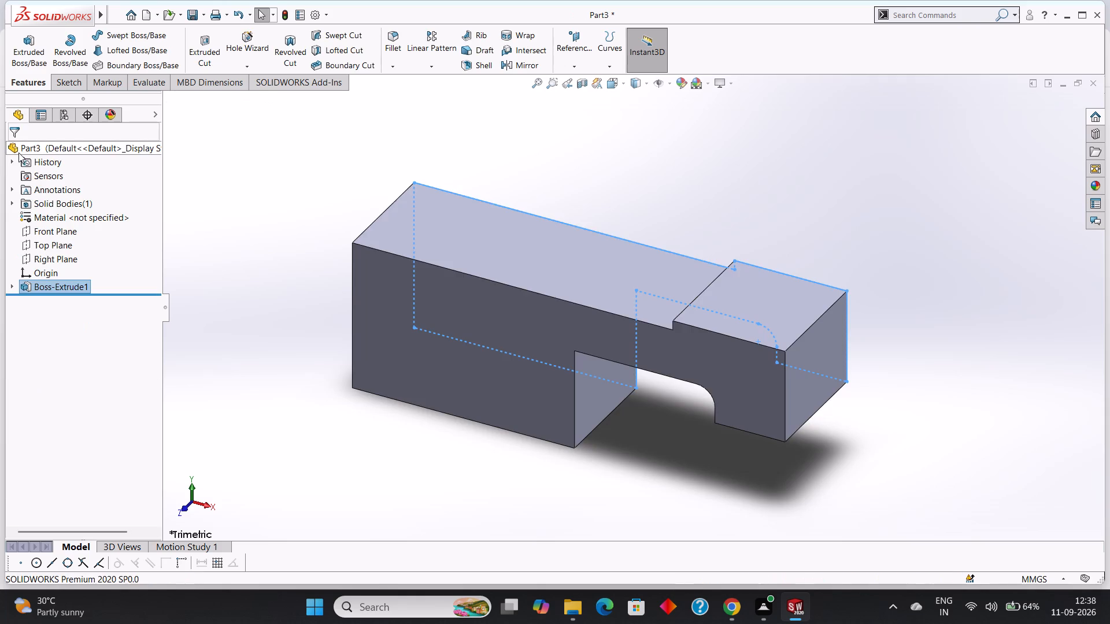
Examine the extruded block from above, close up on the narrow step face between its two top faces.
{"action": "left_click", "coordinate": [756, 177]}
{"action": "scroll", "coordinate": [763, 179], "scroll_direction": "up", "scroll_amount": 1}
{"action": "middle_click_drag", "start_coordinate": [763, 179], "coordinate": [826, 224]}
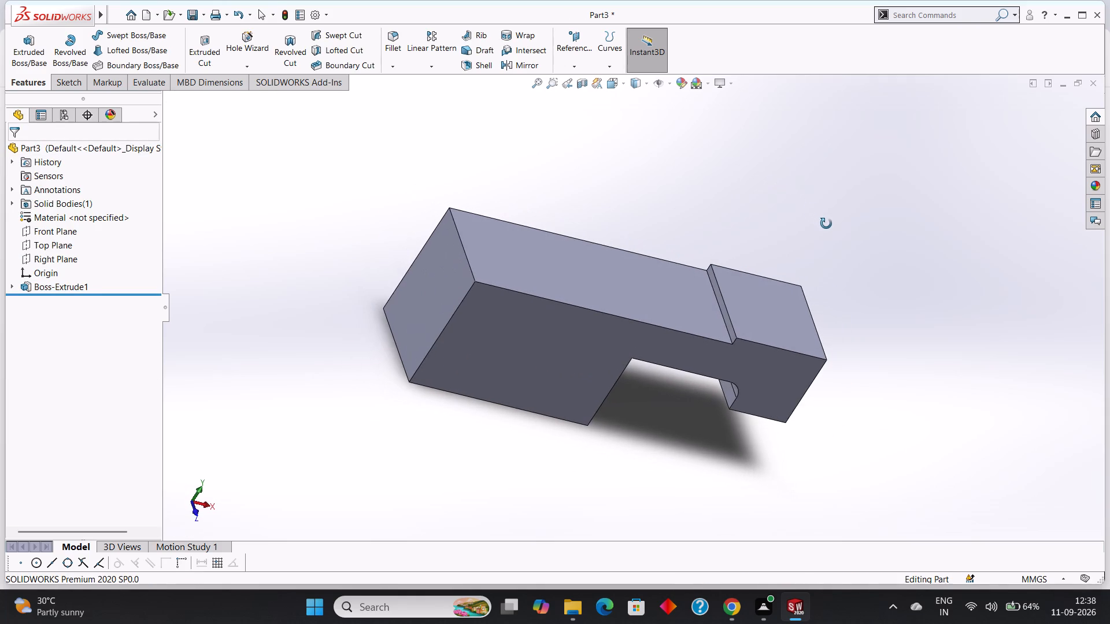
{"action": "middle_click_drag", "start_coordinate": [826, 224], "coordinate": [851, 242]}
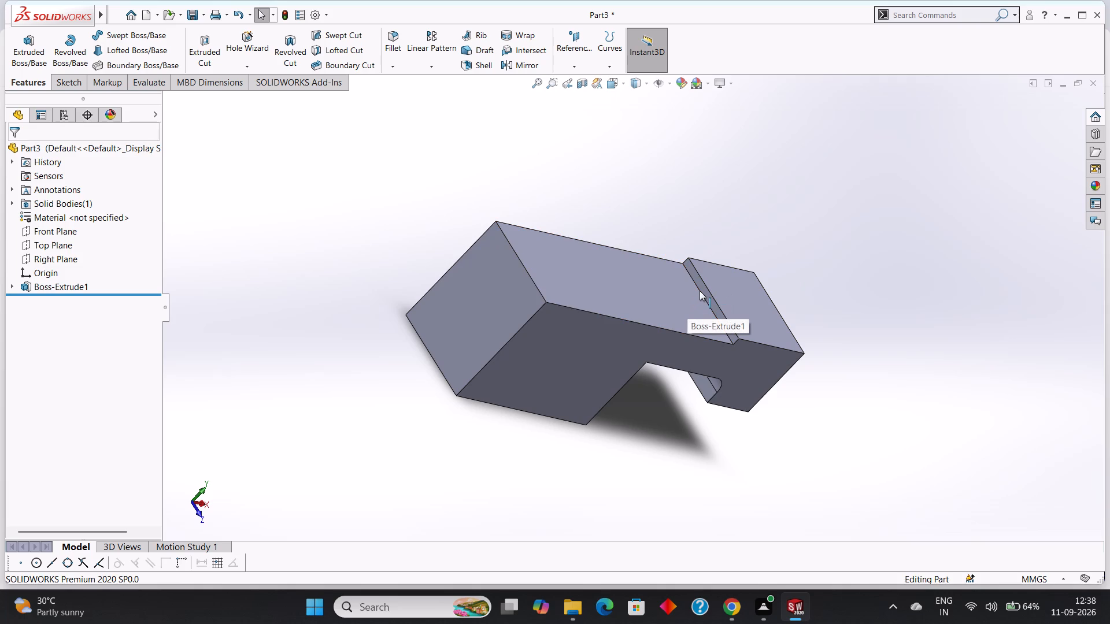
{"action": "scroll", "coordinate": [700, 291], "scroll_direction": "down", "scroll_amount": 3}
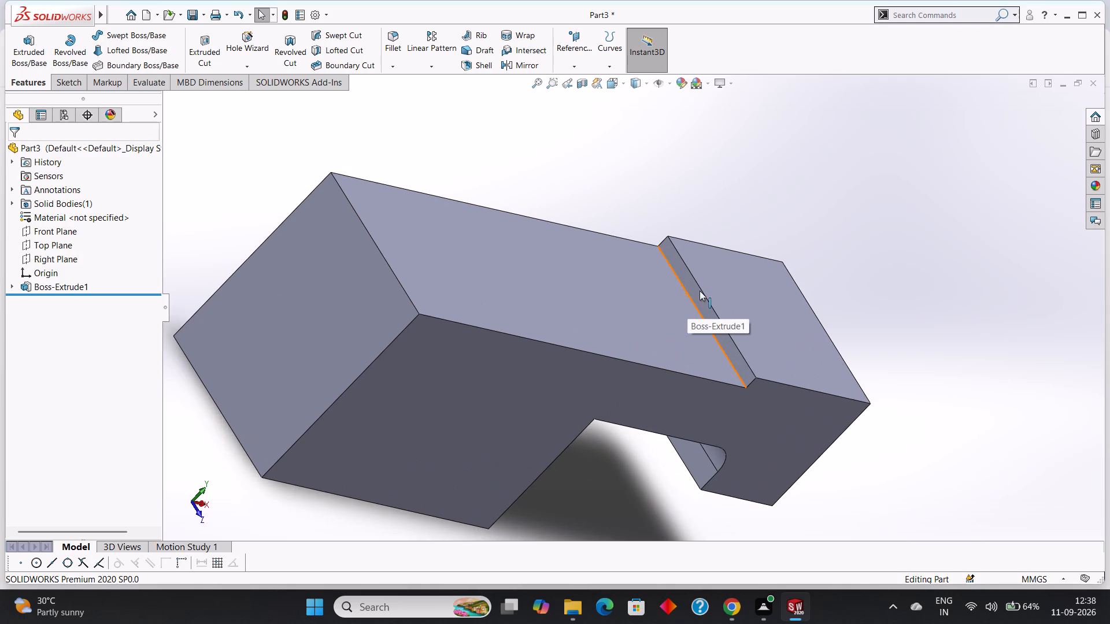
{"action": "scroll", "coordinate": [700, 291], "scroll_direction": "down", "scroll_amount": 4}
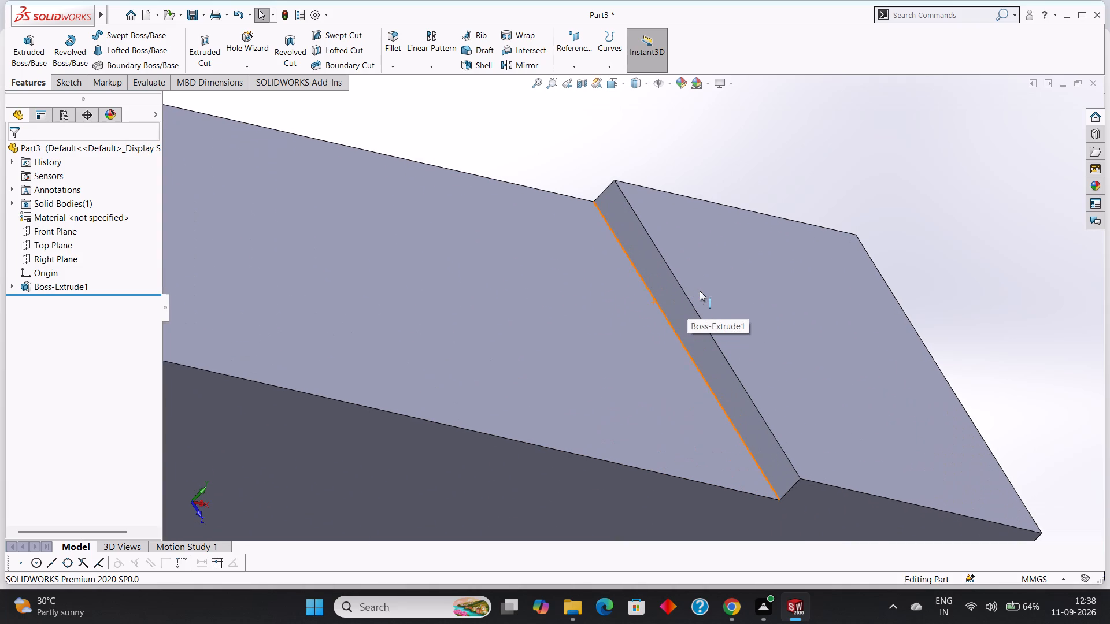
{"action": "left_click", "coordinate": [672, 283]}
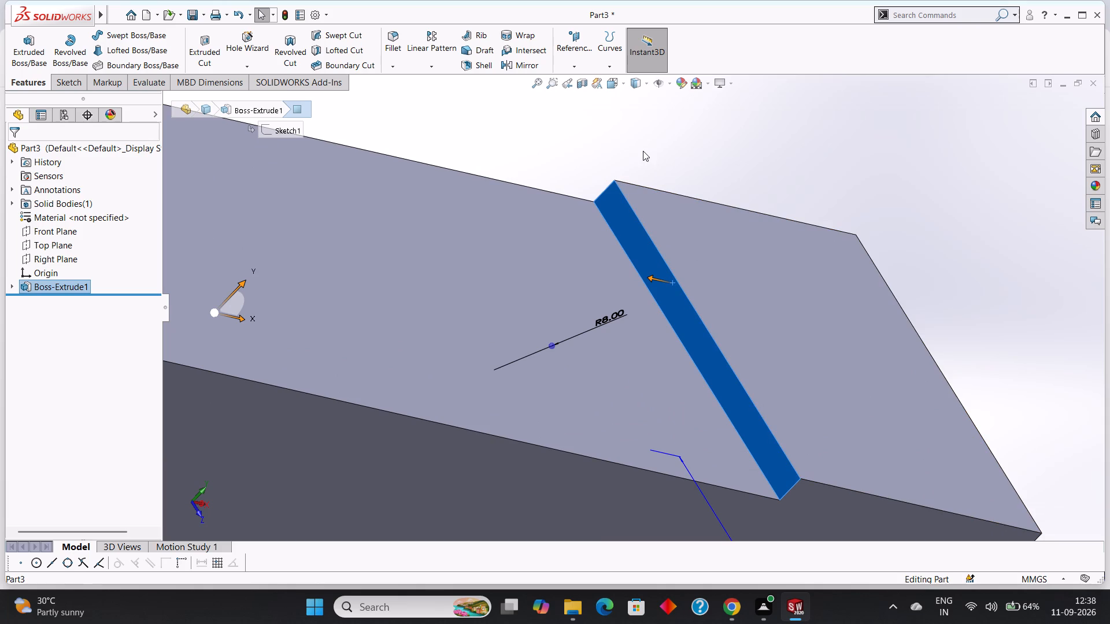
{"action": "key", "text": "Escape"}
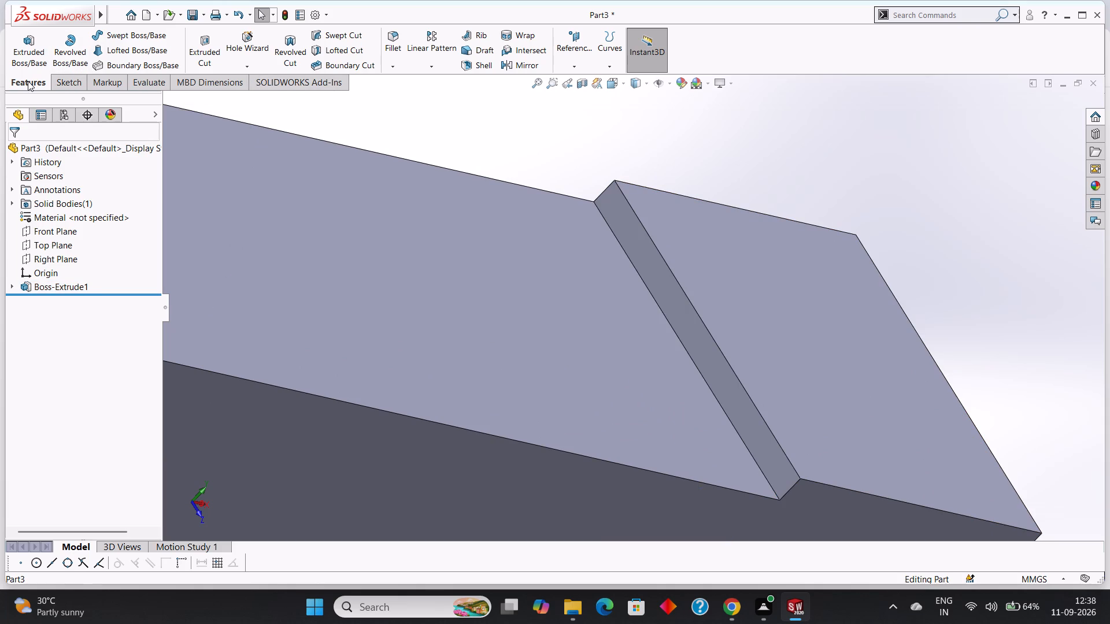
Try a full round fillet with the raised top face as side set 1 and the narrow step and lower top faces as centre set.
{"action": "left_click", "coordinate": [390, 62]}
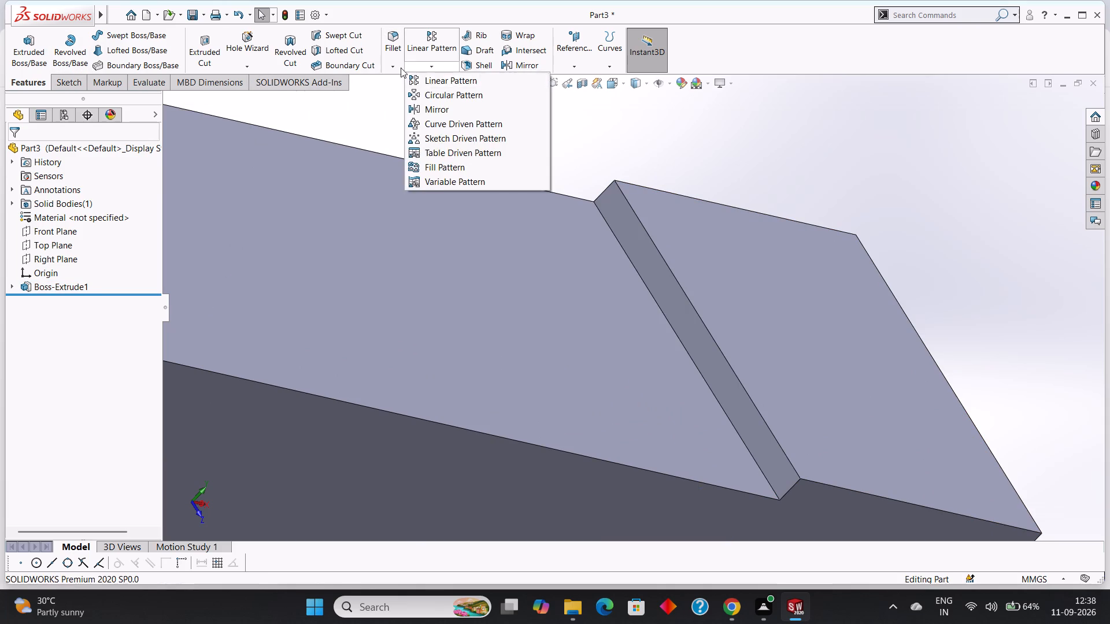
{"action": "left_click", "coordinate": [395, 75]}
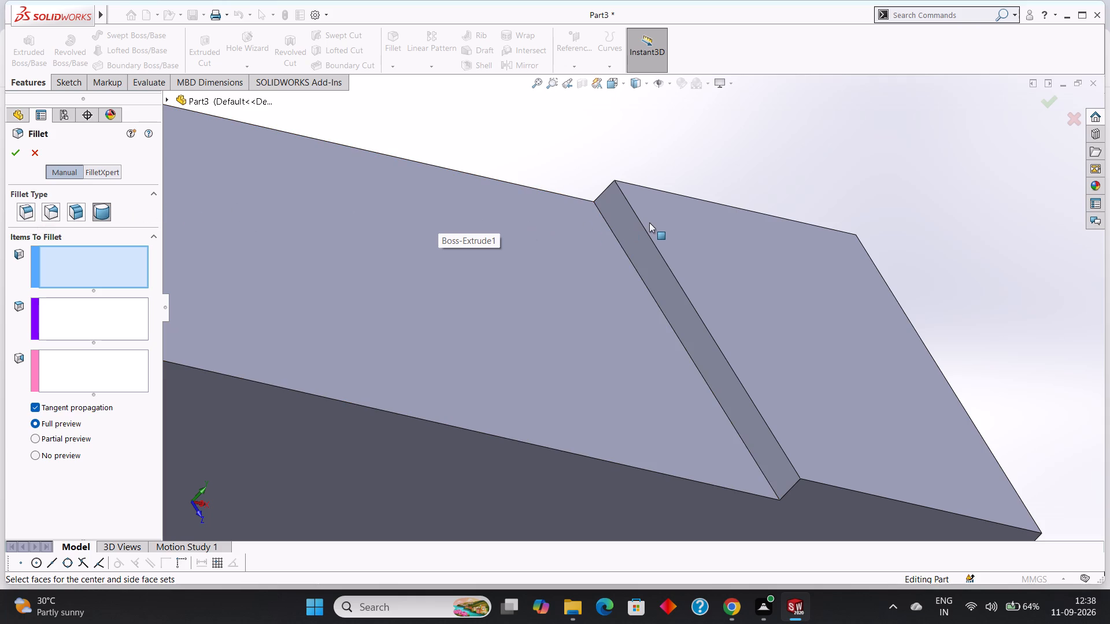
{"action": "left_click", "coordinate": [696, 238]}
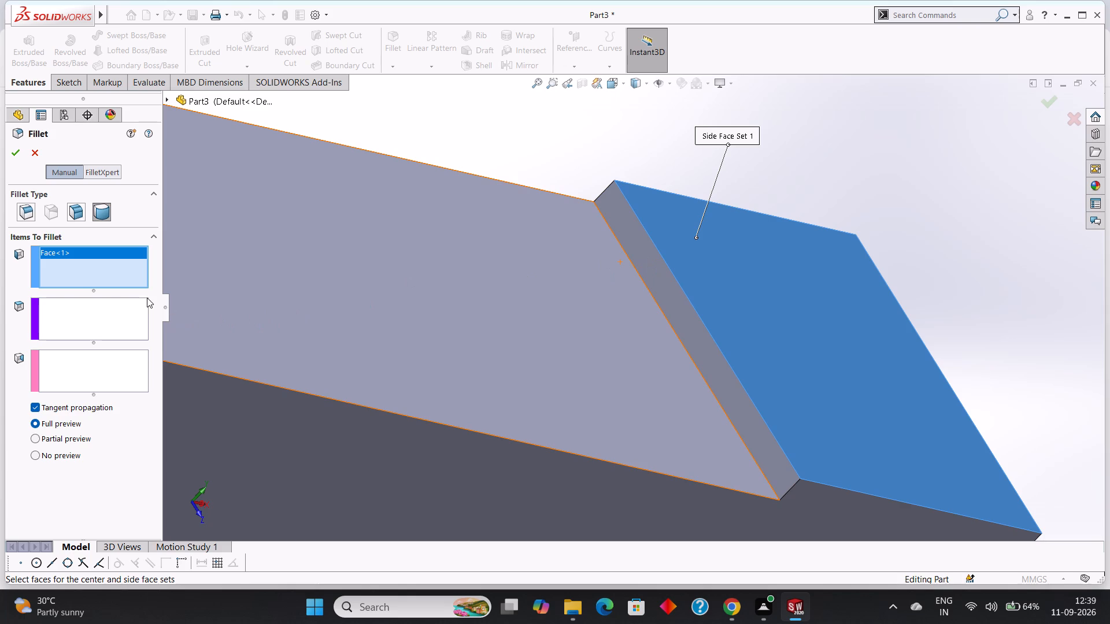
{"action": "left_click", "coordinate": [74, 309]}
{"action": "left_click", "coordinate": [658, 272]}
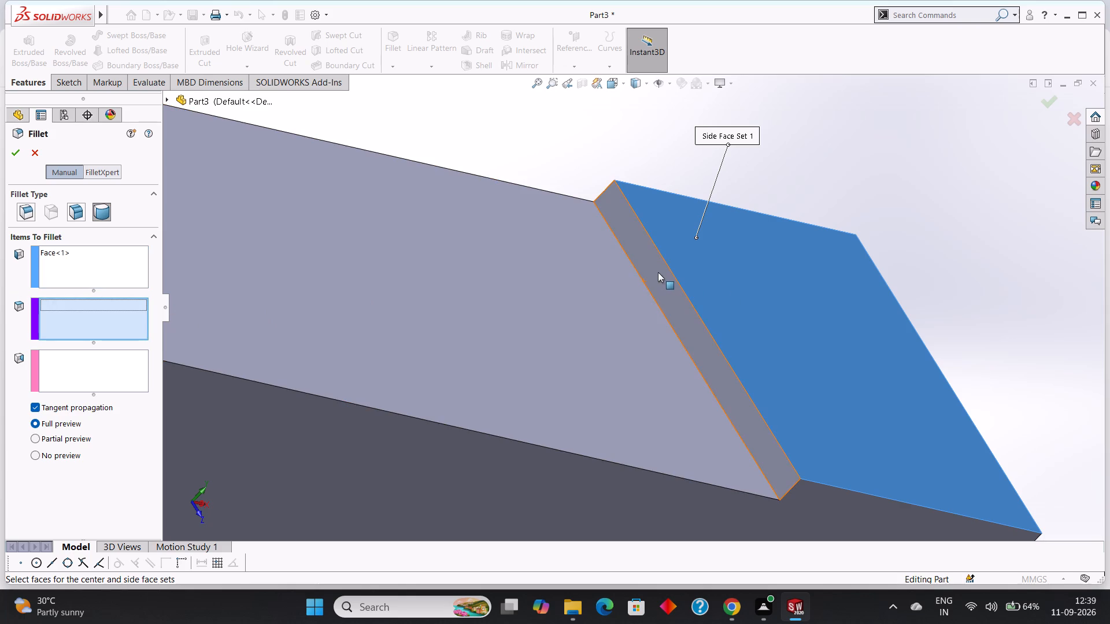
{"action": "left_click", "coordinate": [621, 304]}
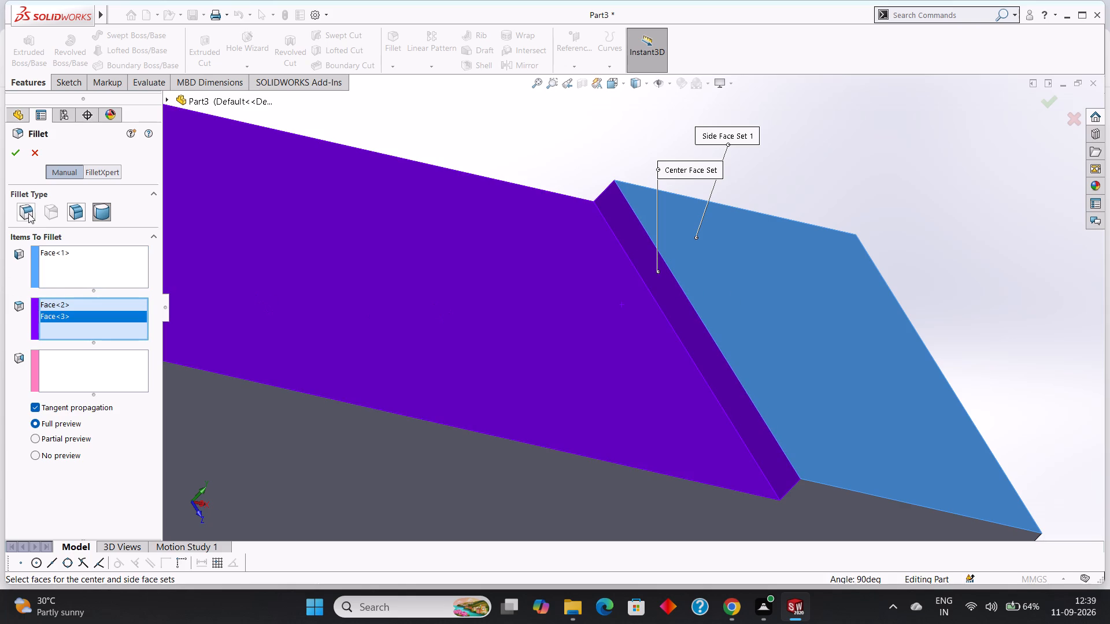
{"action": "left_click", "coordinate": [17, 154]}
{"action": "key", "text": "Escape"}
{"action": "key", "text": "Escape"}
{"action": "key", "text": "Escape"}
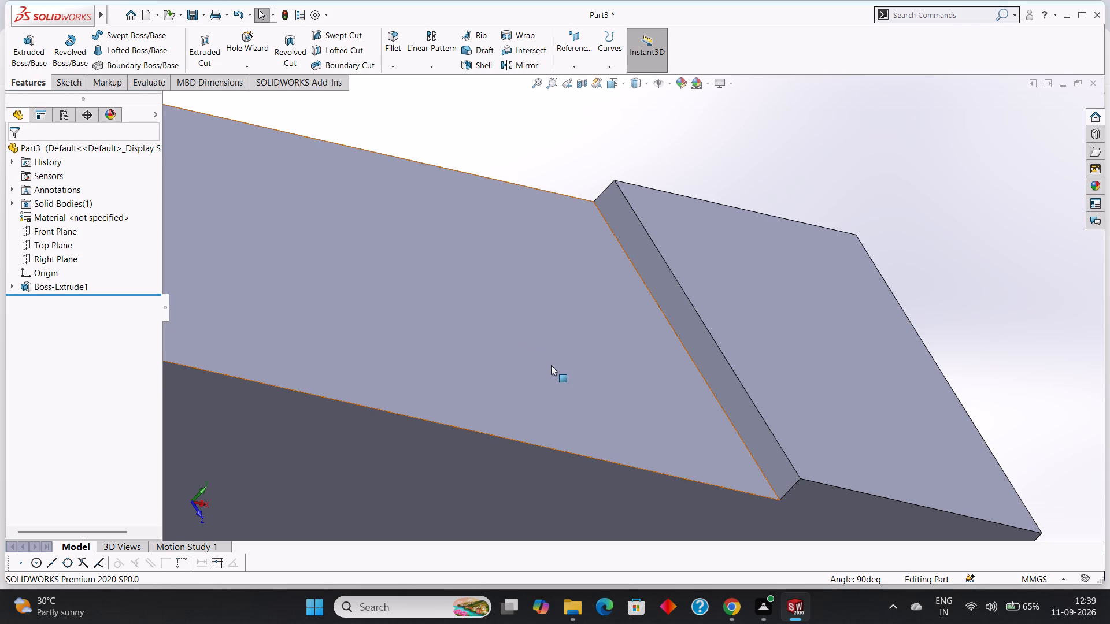
Undo the 50 mm boss extrusion to return to editing the stepped profile sketch.
{"action": "key", "text": "ctrl+z"}
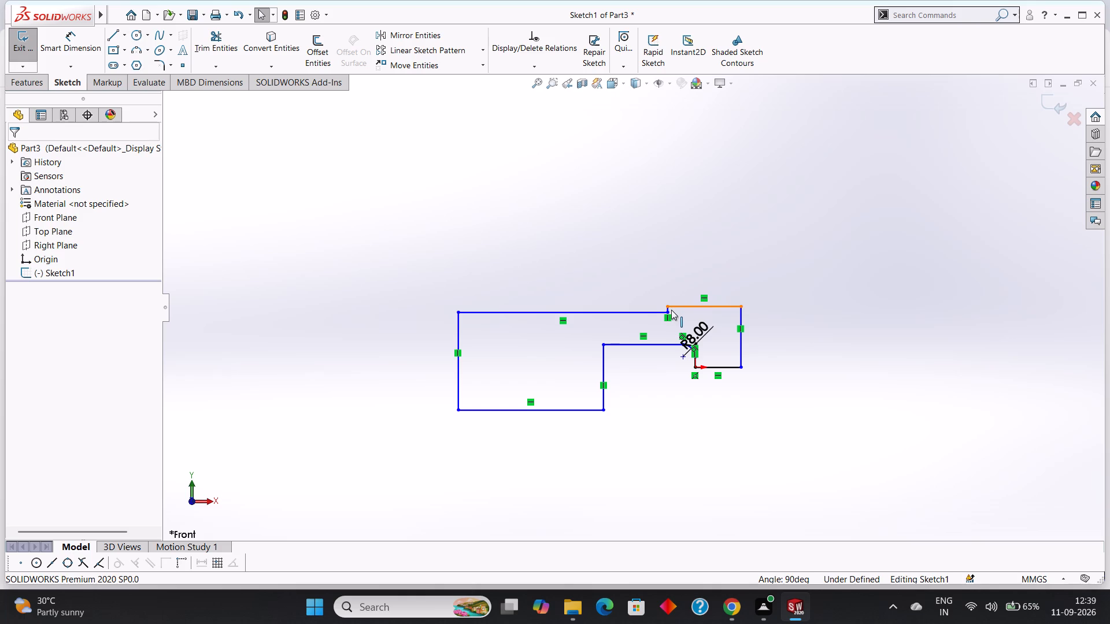
Delete the short vertical line joining the two horizontal top lines of the profile.
{"action": "scroll", "coordinate": [671, 310], "scroll_direction": "down", "scroll_amount": 5}
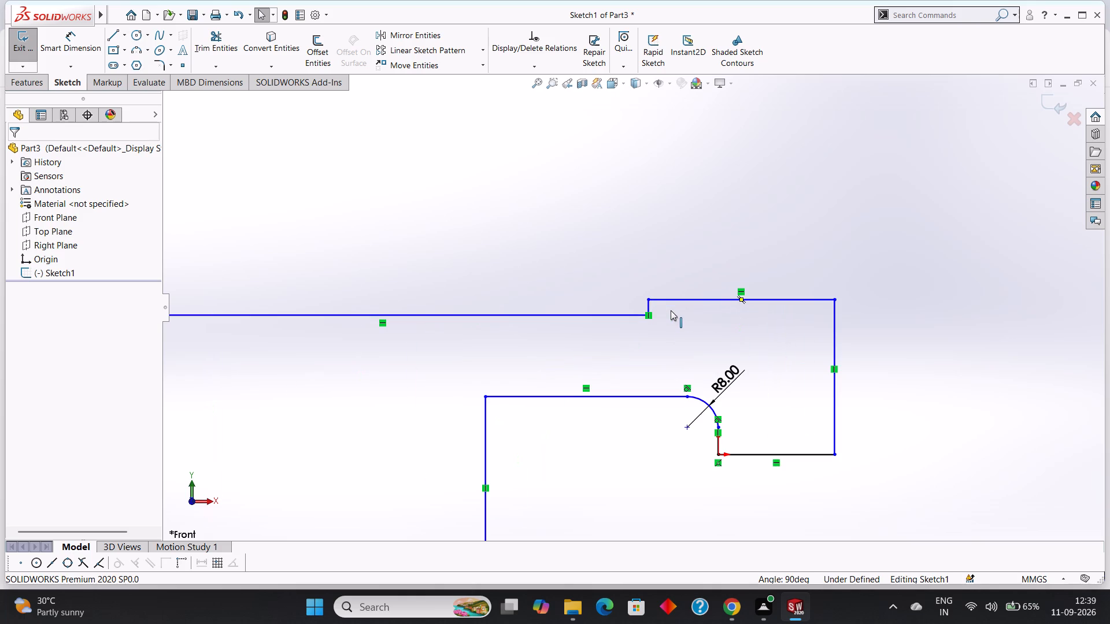
{"action": "scroll", "coordinate": [671, 310], "scroll_direction": "down", "scroll_amount": 3}
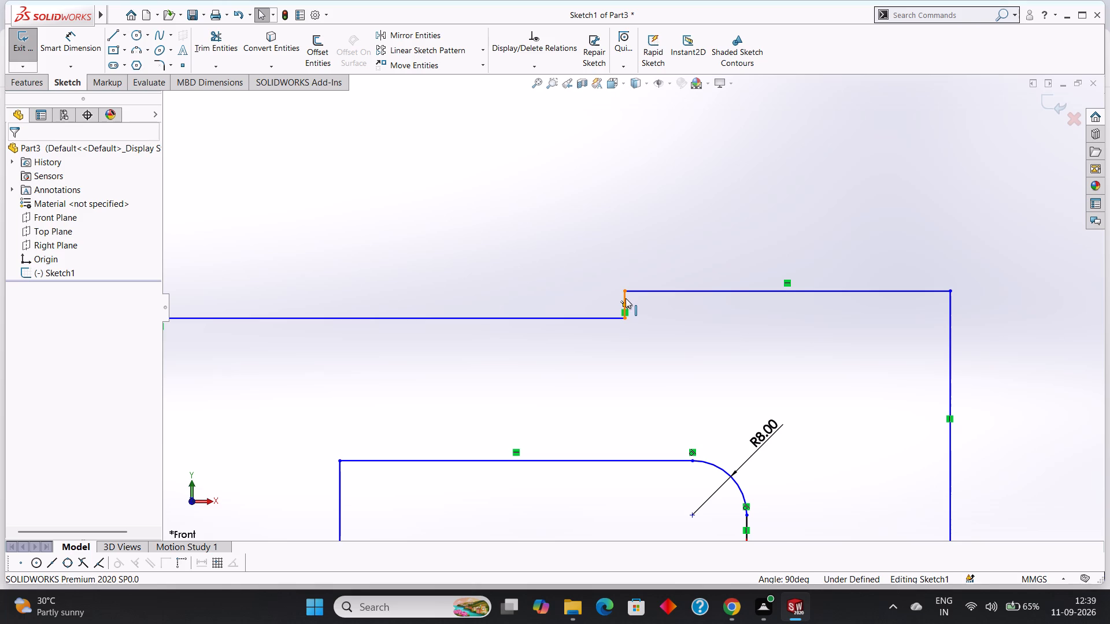
{"action": "right_click", "coordinate": [623, 297]}
{"action": "left_click", "coordinate": [669, 480]}
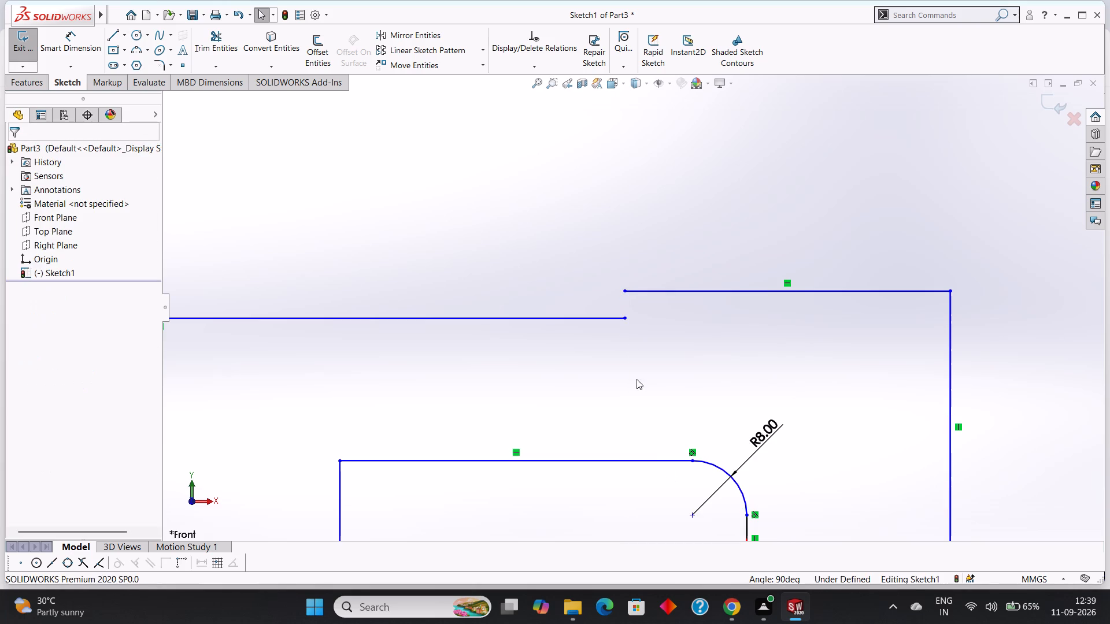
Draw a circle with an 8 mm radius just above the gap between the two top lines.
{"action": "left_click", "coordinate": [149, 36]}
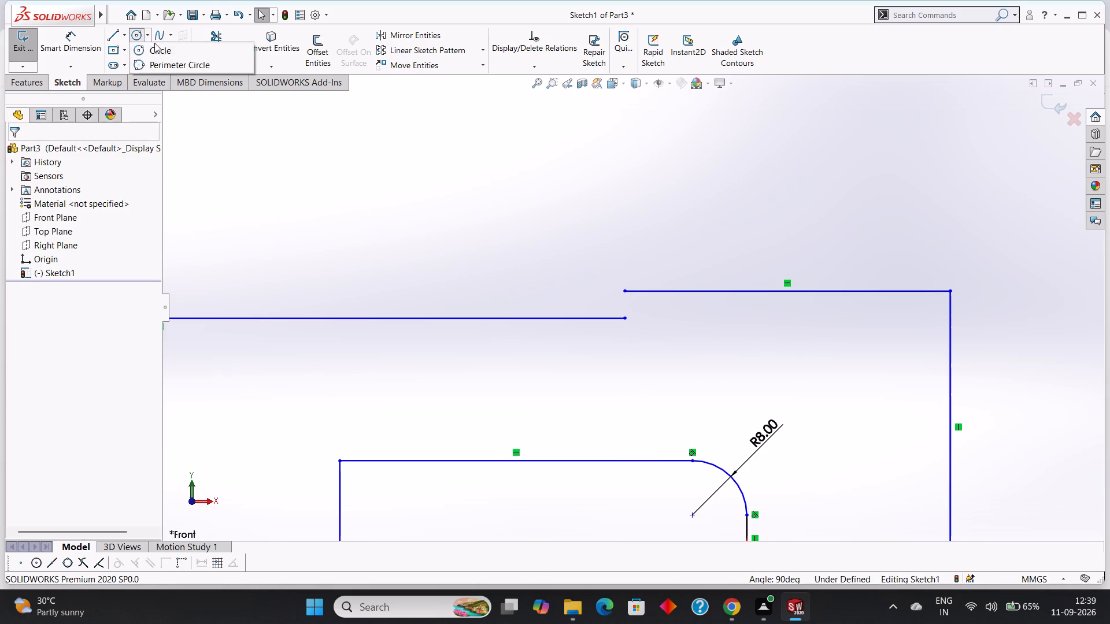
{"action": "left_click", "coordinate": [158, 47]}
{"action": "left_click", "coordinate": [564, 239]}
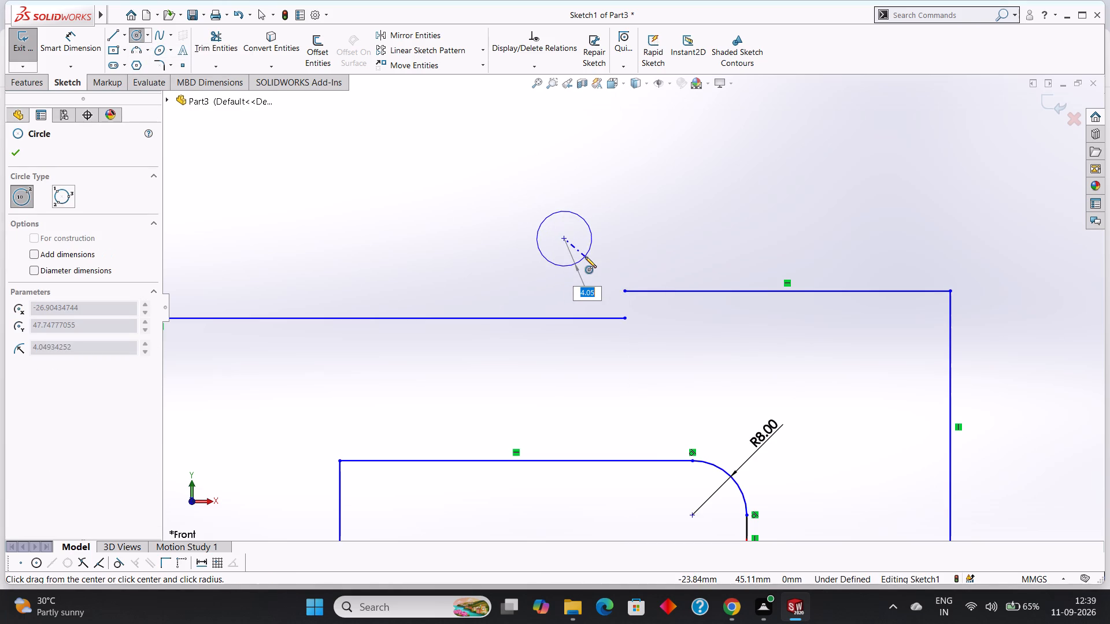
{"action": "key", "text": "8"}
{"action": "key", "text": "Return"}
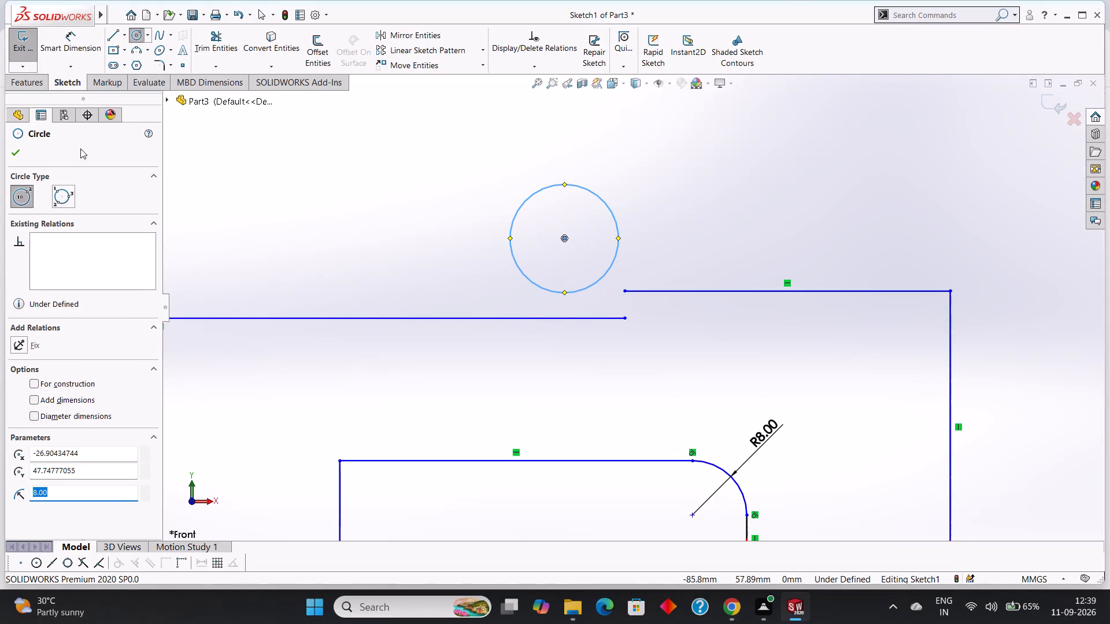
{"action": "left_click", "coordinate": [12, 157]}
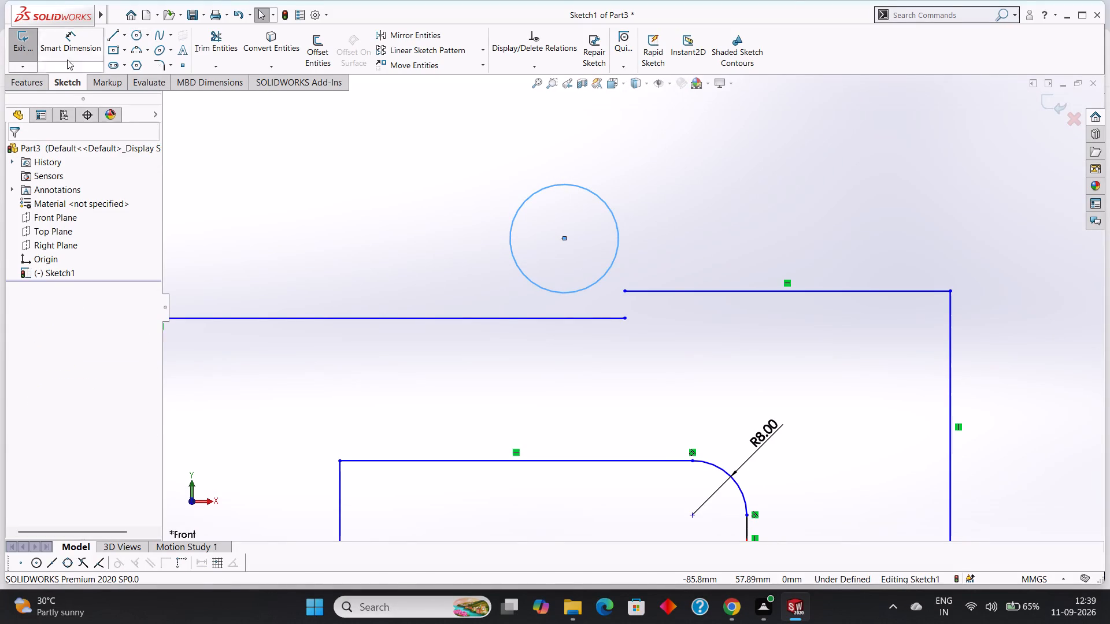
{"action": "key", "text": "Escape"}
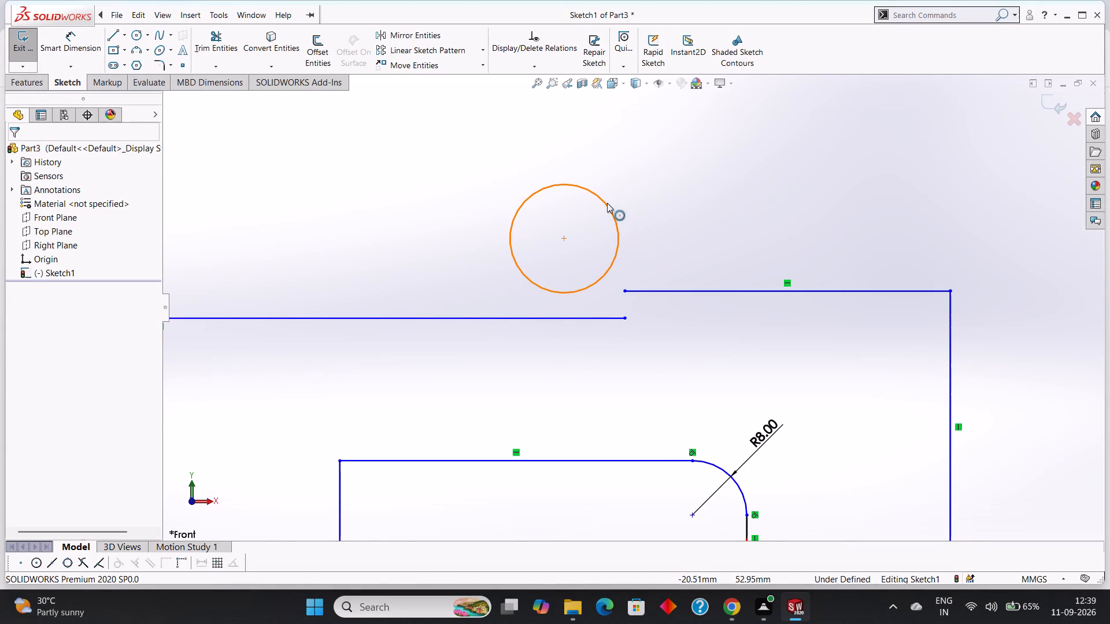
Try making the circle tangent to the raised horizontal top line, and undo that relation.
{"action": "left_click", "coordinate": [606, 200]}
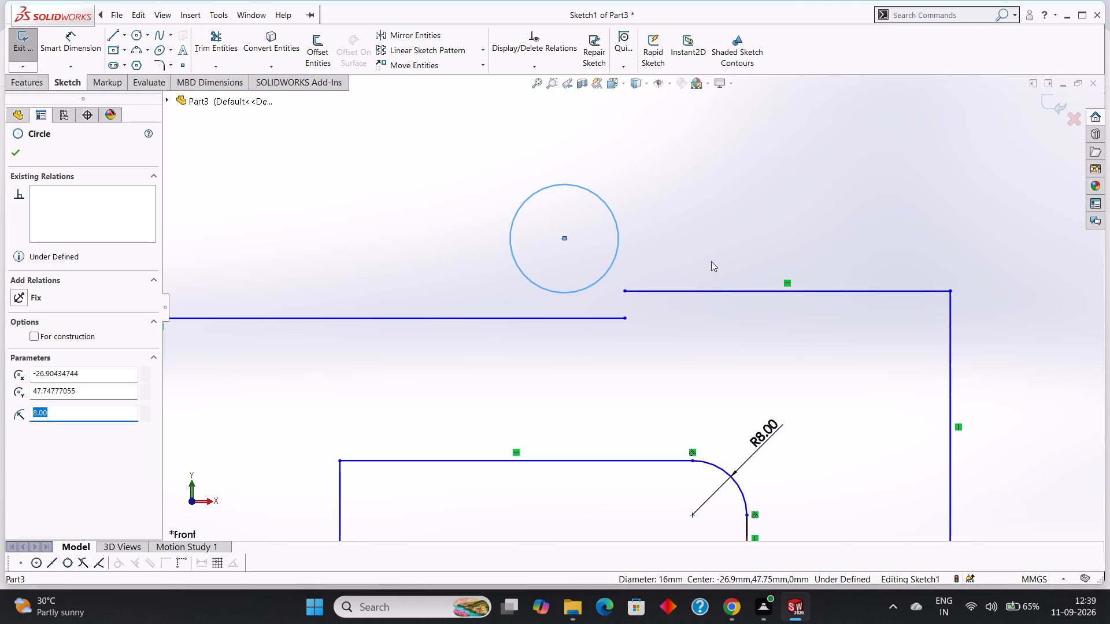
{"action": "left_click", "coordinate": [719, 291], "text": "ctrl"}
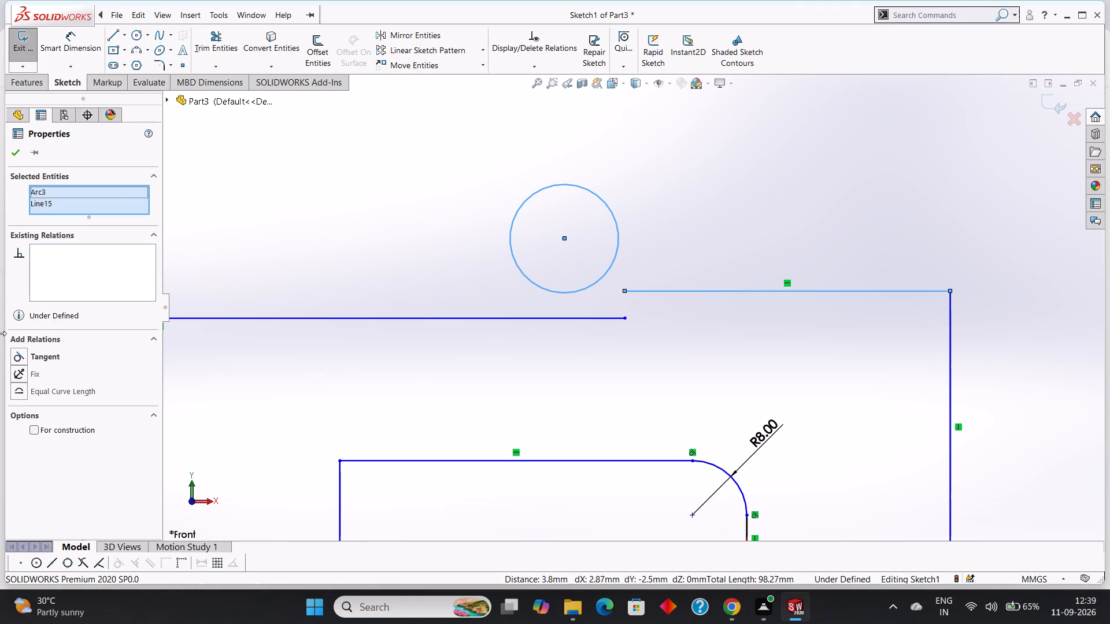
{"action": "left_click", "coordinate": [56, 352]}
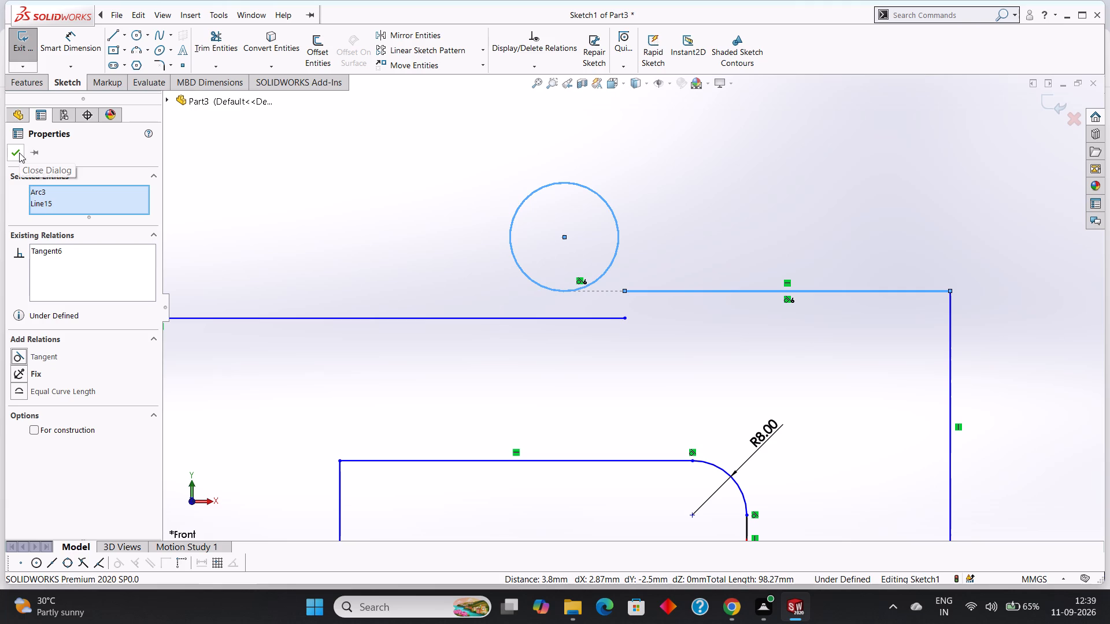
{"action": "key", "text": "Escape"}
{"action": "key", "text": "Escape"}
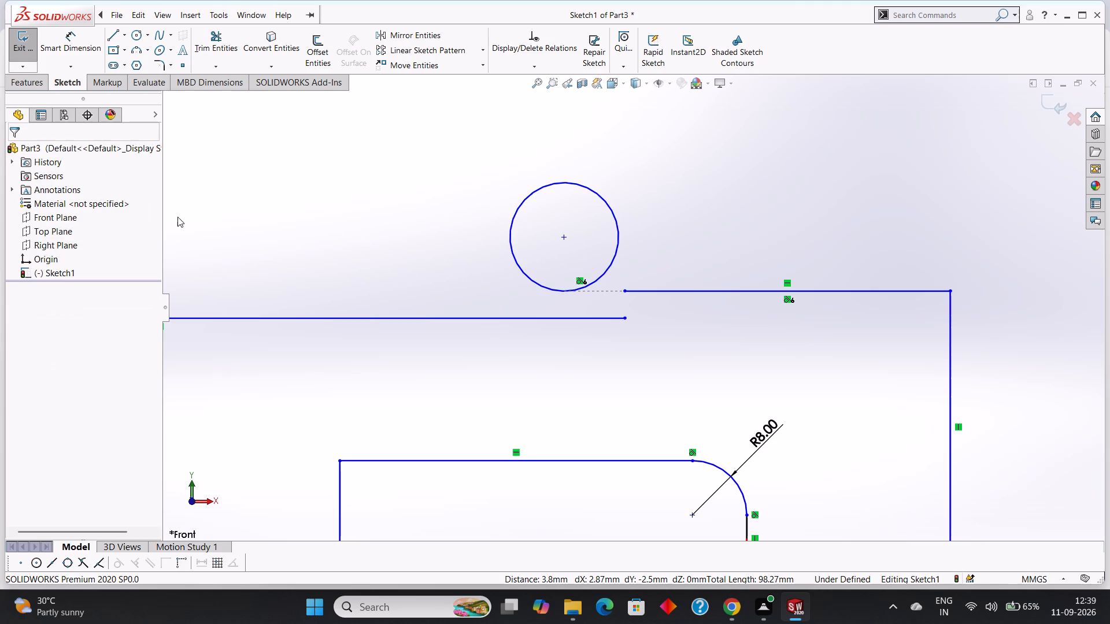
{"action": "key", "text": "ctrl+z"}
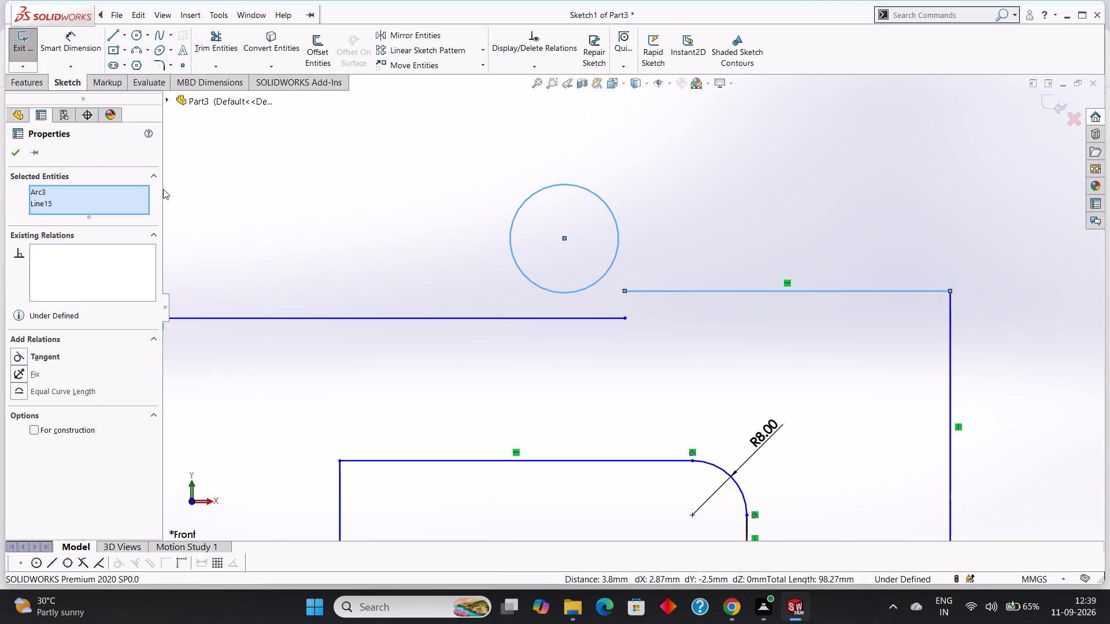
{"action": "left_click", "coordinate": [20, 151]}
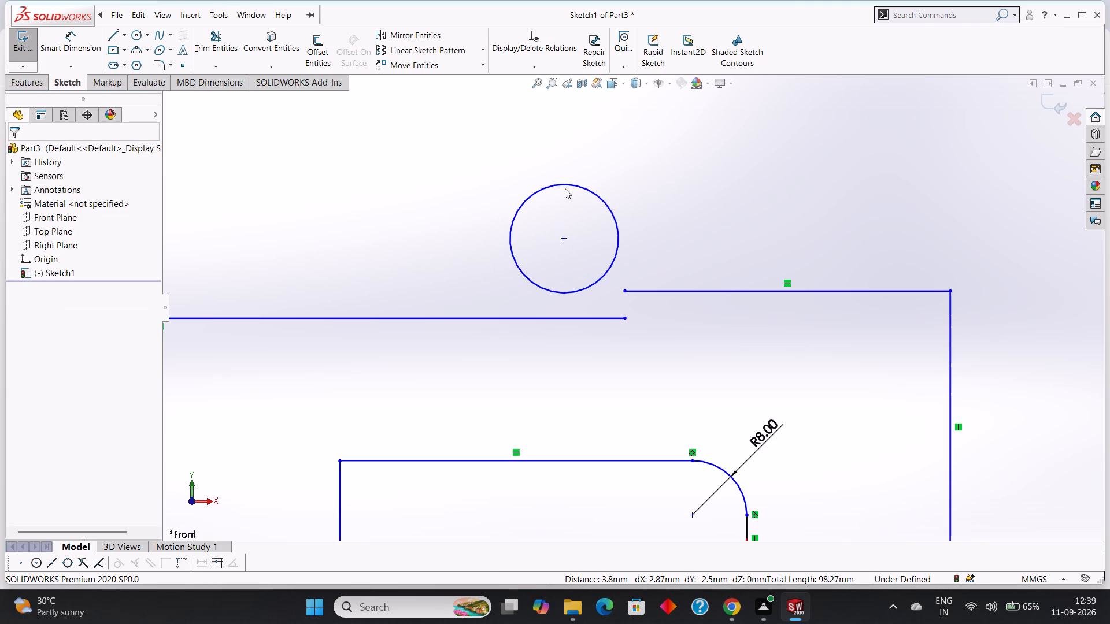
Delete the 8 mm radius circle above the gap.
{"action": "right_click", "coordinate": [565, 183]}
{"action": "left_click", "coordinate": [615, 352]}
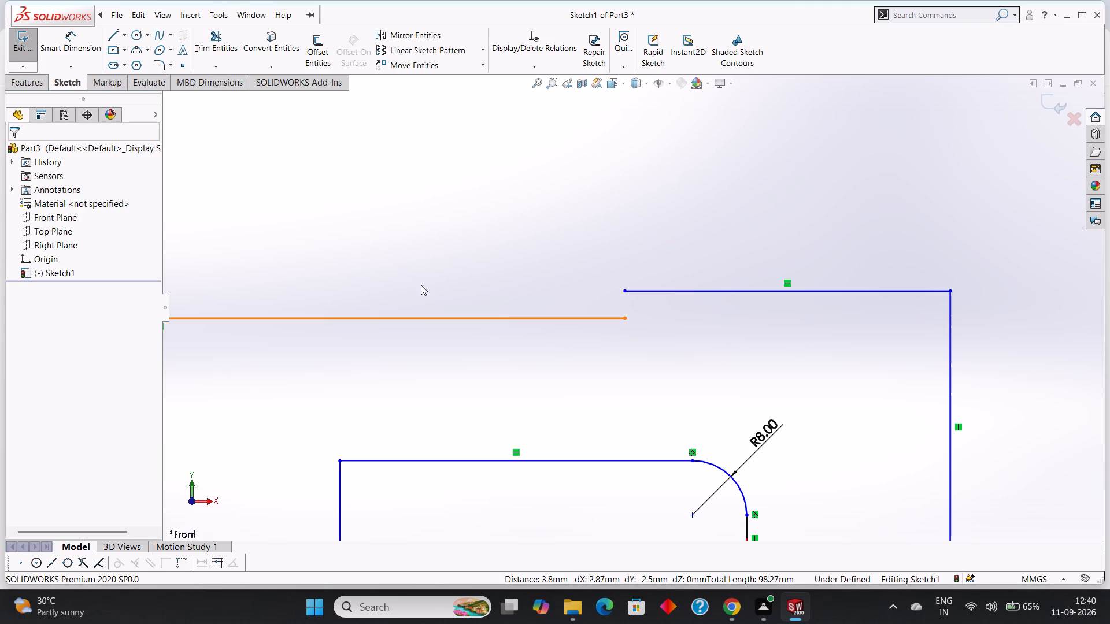
Draw a three-point arc of 8 mm radius from the raised top line down to the lower top line, bulging downward.
{"action": "left_click", "coordinate": [135, 45]}
{"action": "left_click", "coordinate": [659, 292]}
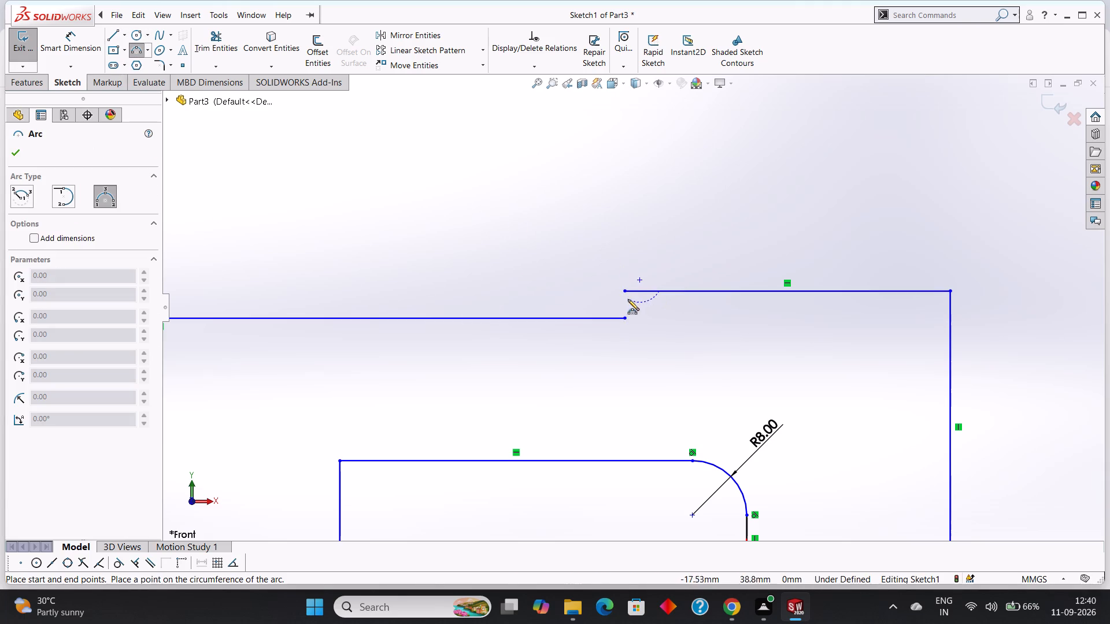
{"action": "left_click", "coordinate": [593, 318]}
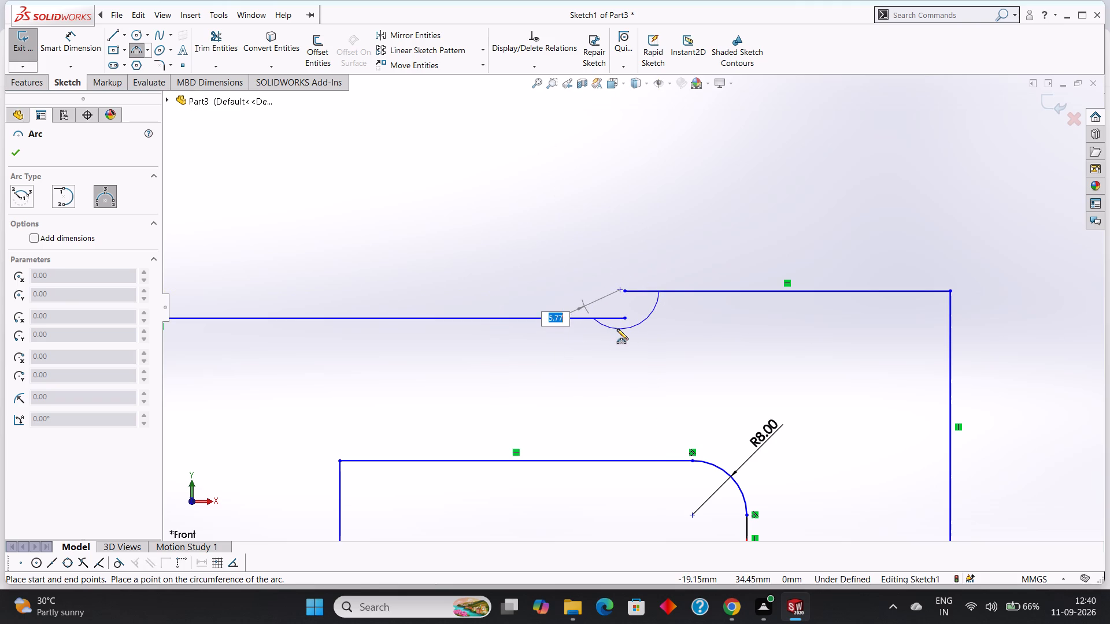
{"action": "key", "text": "8"}
{"action": "key", "text": "Return"}
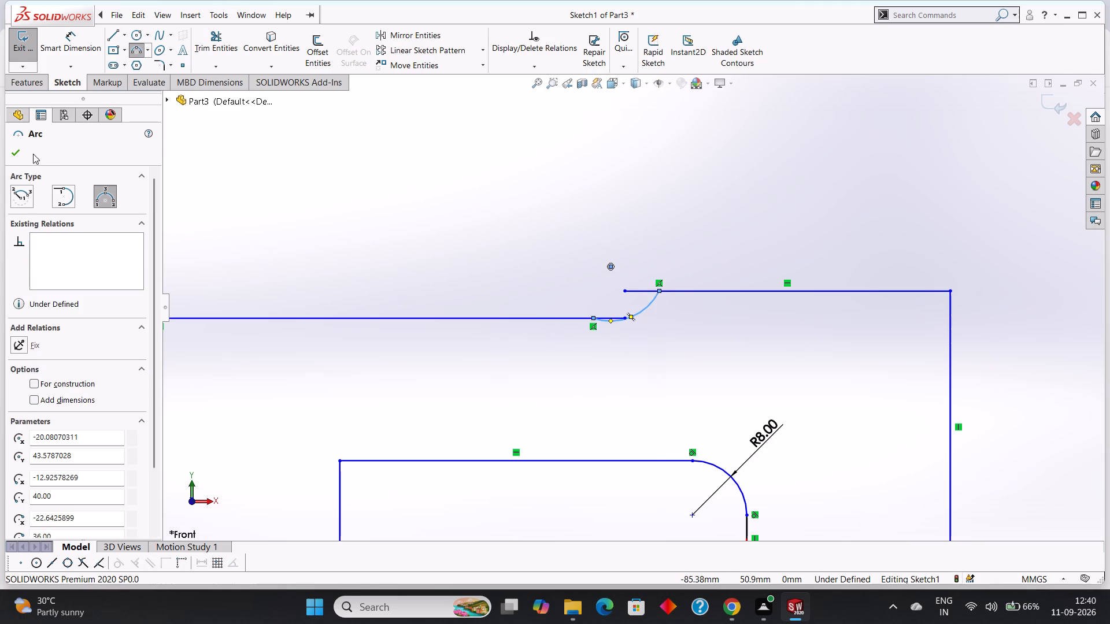
{"action": "left_click", "coordinate": [20, 155]}
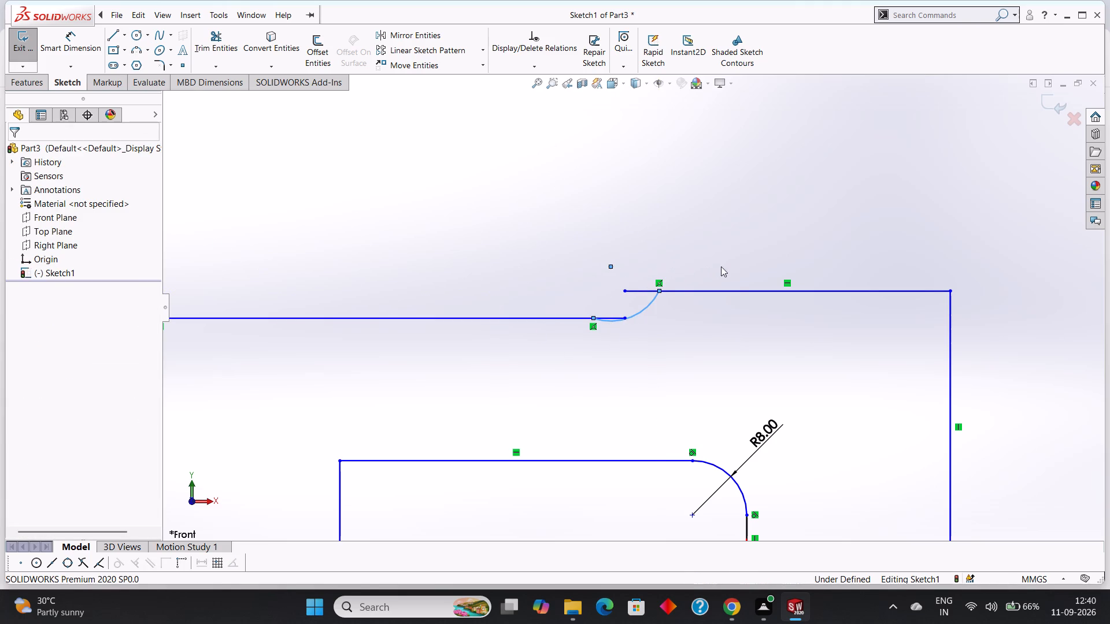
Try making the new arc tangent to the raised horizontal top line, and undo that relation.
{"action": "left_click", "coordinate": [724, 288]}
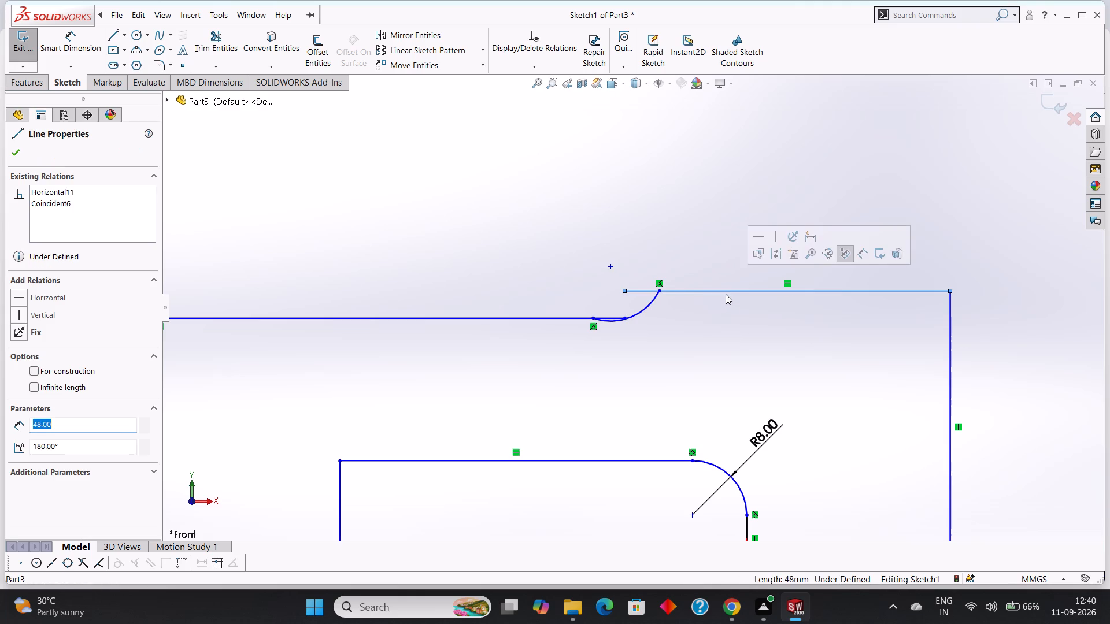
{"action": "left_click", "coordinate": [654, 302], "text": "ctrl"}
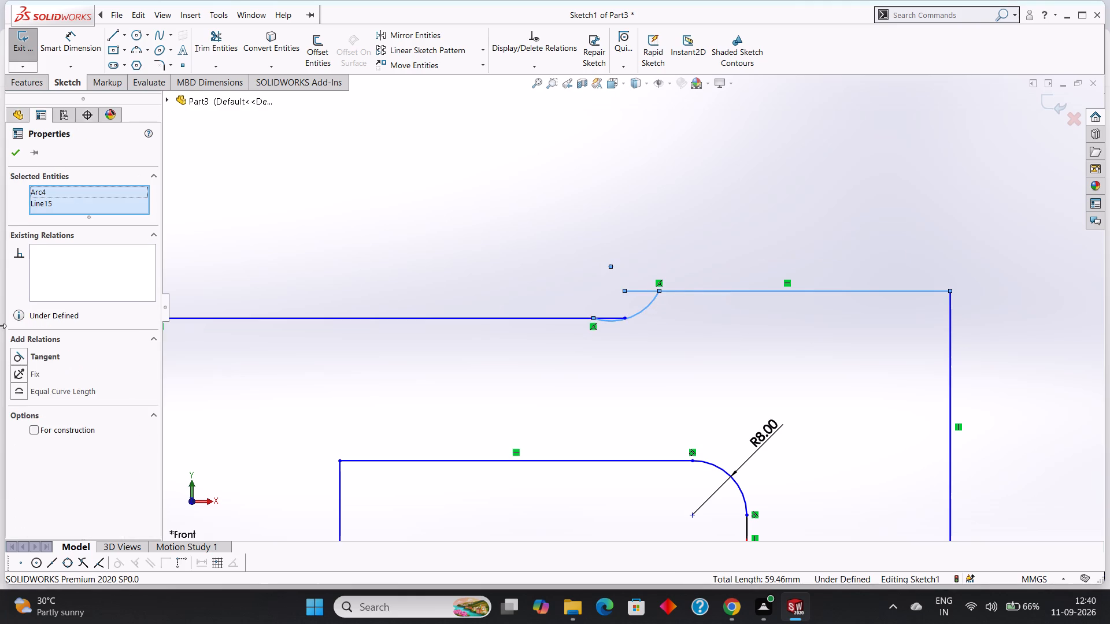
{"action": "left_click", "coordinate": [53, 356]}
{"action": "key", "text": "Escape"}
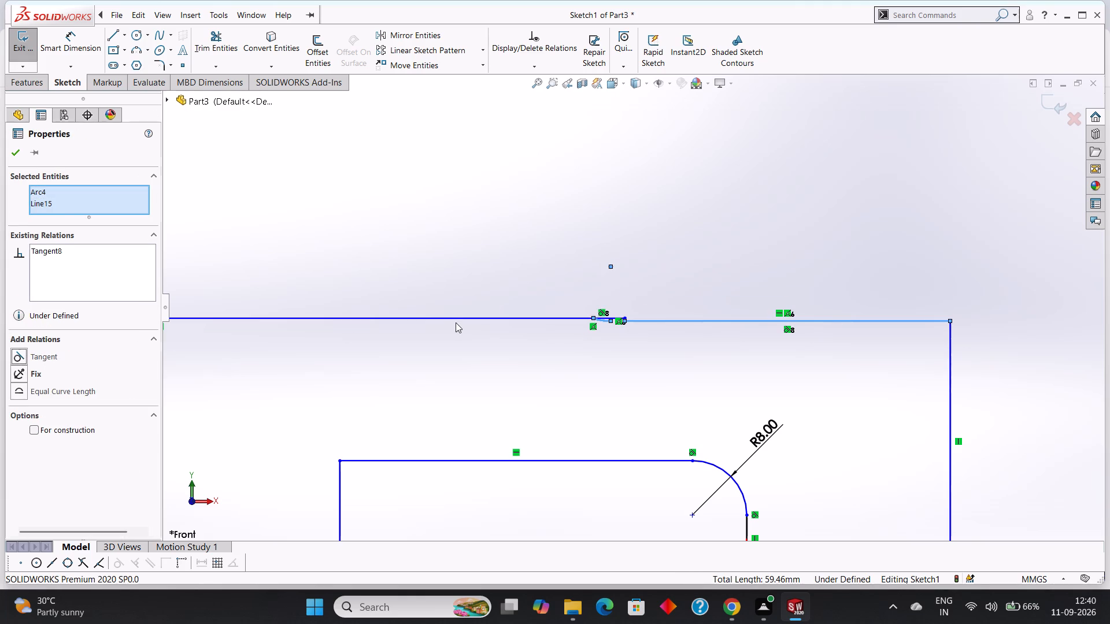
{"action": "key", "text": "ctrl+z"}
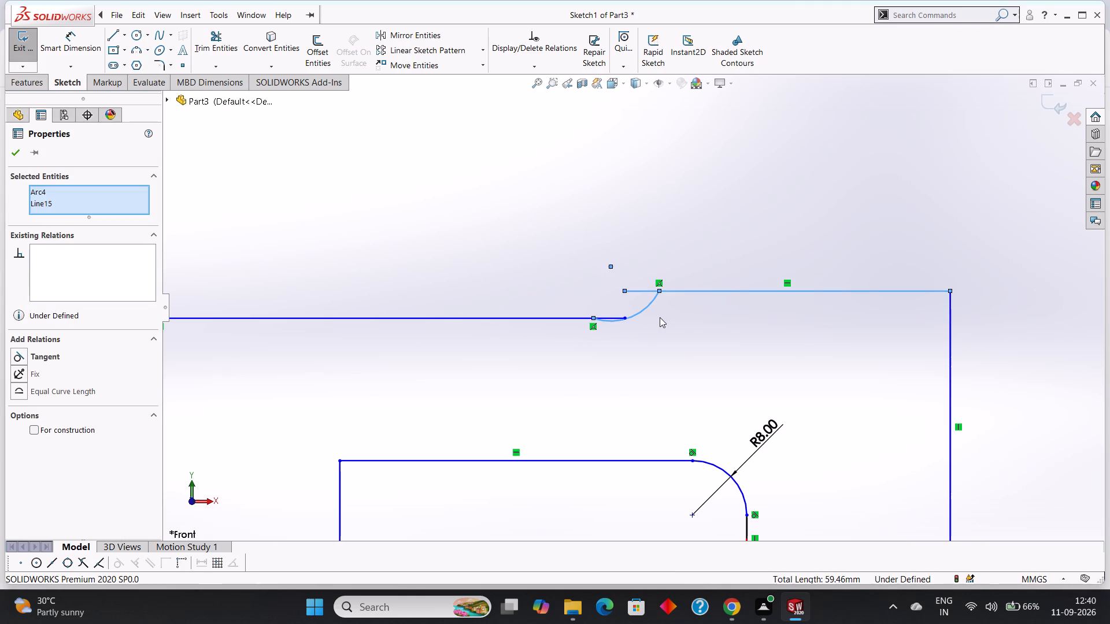
Dimension the height of the profile's right vertical edge, placing the dimension outside the profile and keeping its value.
{"action": "scroll", "coordinate": [655, 313], "scroll_direction": "up", "scroll_amount": 9}
{"action": "scroll", "coordinate": [508, 336], "scroll_direction": "down", "scroll_amount": 3}
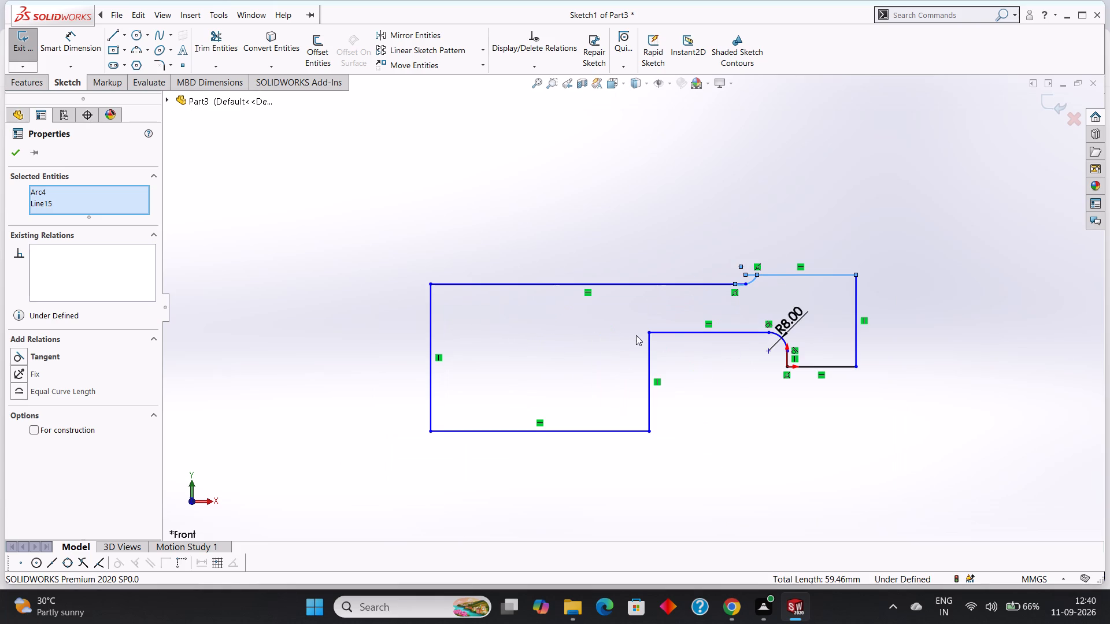
{"action": "left_click", "coordinate": [62, 44]}
{"action": "left_click", "coordinate": [857, 296]}
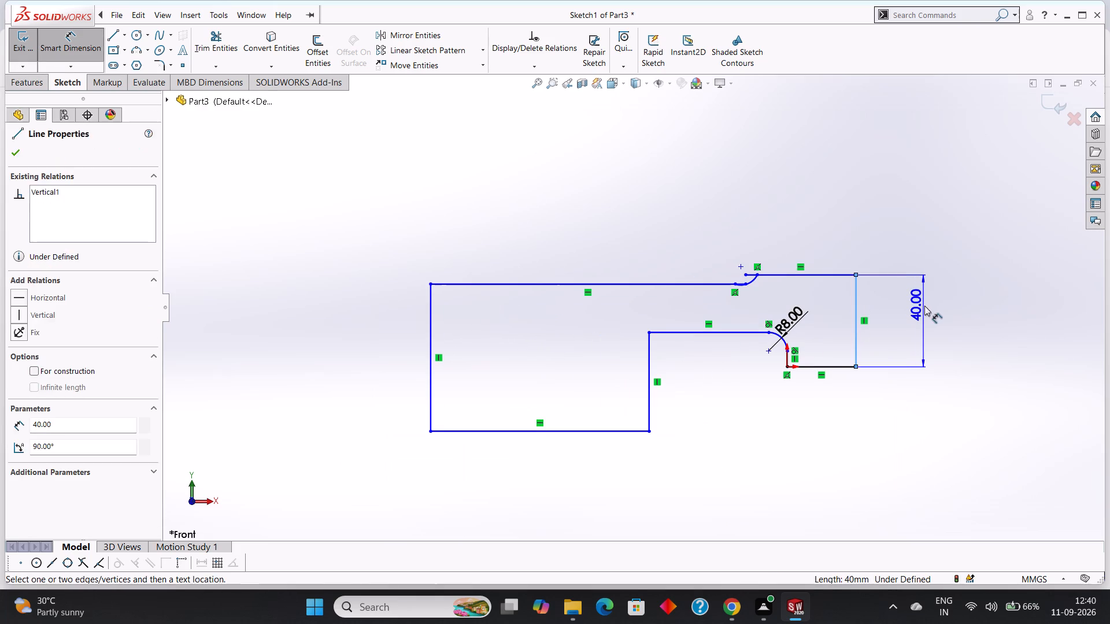
{"action": "left_click", "coordinate": [924, 306]}
{"action": "left_click", "coordinate": [878, 290]}
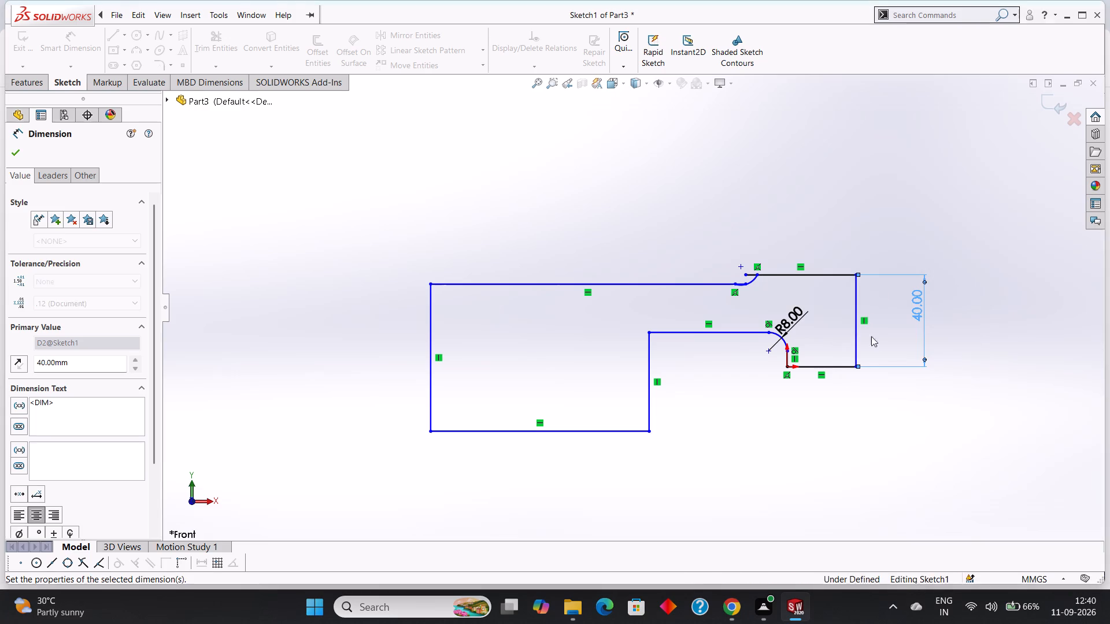
Dimension the length of the short bottom edge of the raised end block, placing it below and keeping its value.
{"action": "left_click", "coordinate": [820, 366]}
{"action": "left_click", "coordinate": [842, 419]}
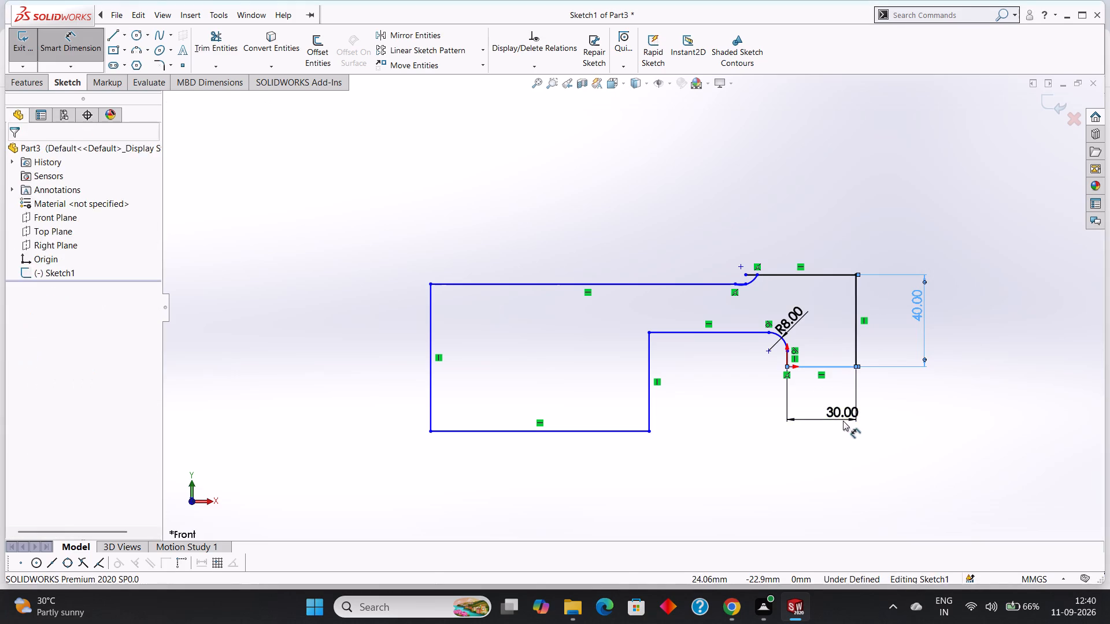
{"action": "left_click", "coordinate": [790, 402]}
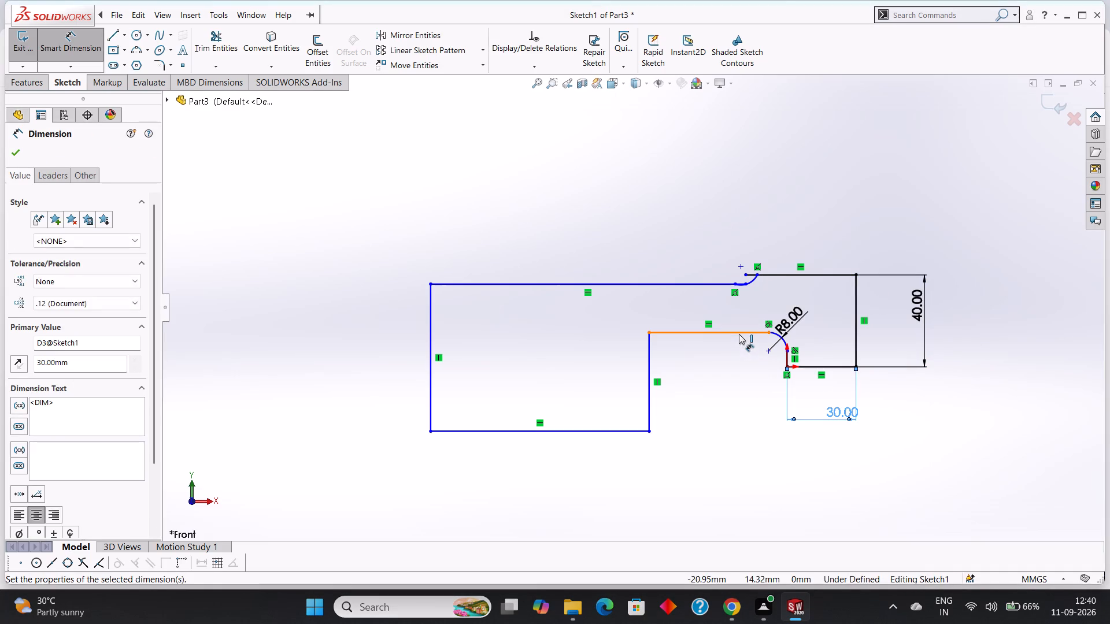
Dimension the lengths of the recess's horizontal upper edge and its vertical side edge, keeping both values.
{"action": "left_click", "coordinate": [739, 334]}
{"action": "left_click", "coordinate": [768, 386]}
{"action": "left_click", "coordinate": [717, 361]}
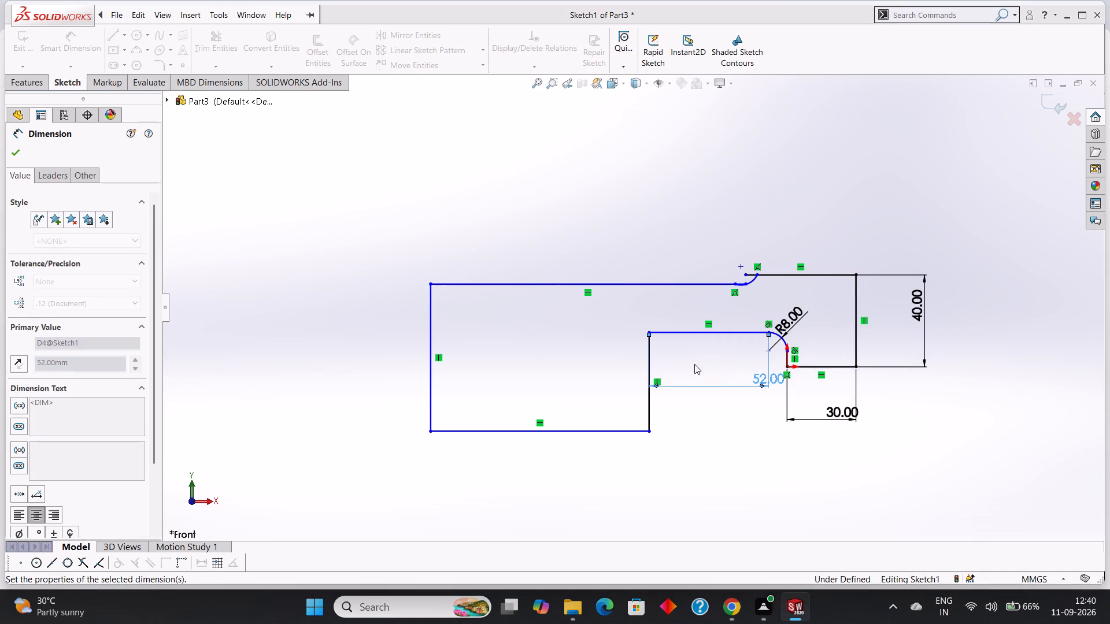
{"action": "left_click", "coordinate": [649, 346]}
{"action": "left_click", "coordinate": [725, 363]}
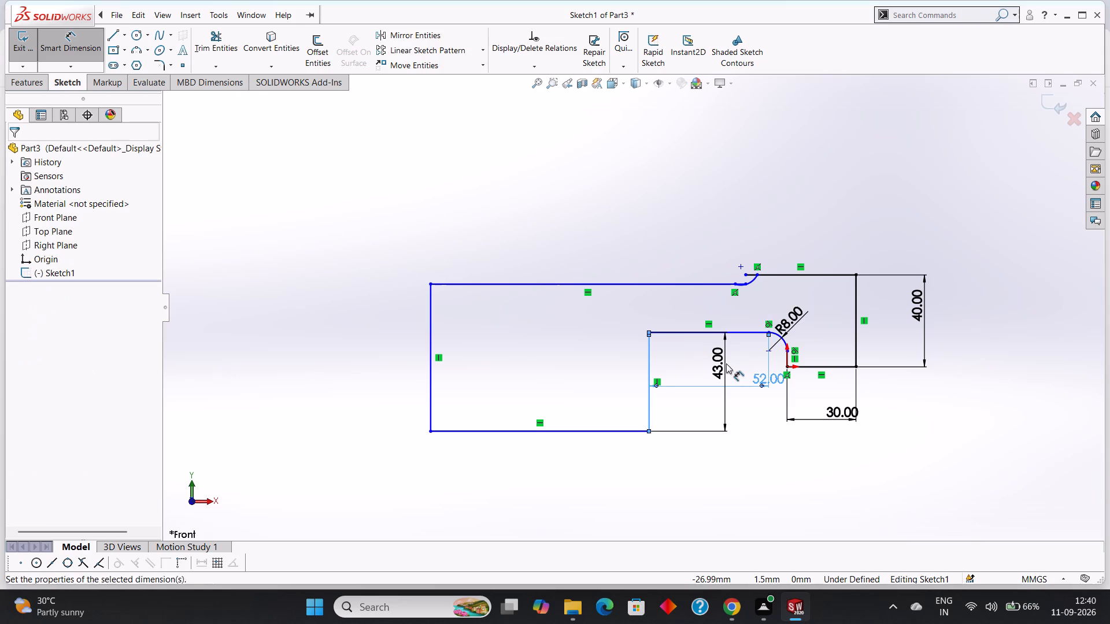
{"action": "left_click", "coordinate": [677, 348]}
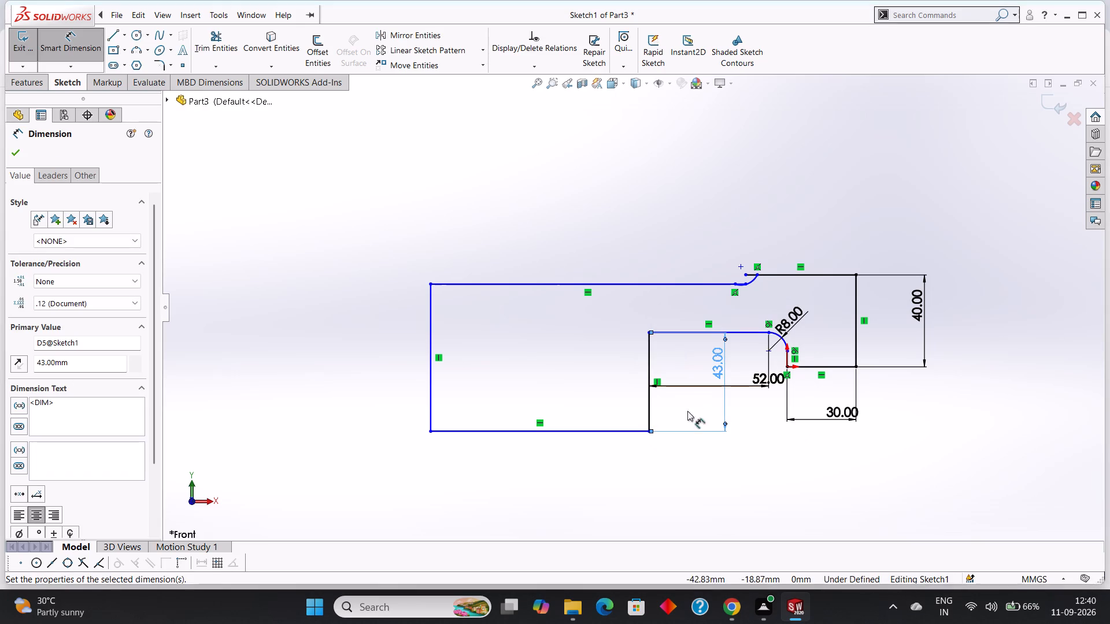
Dimension the long bottom edge and the profile's outer left vertical edge outside the profile, keeping both values.
{"action": "left_click", "coordinate": [613, 430]}
{"action": "left_click", "coordinate": [627, 468]}
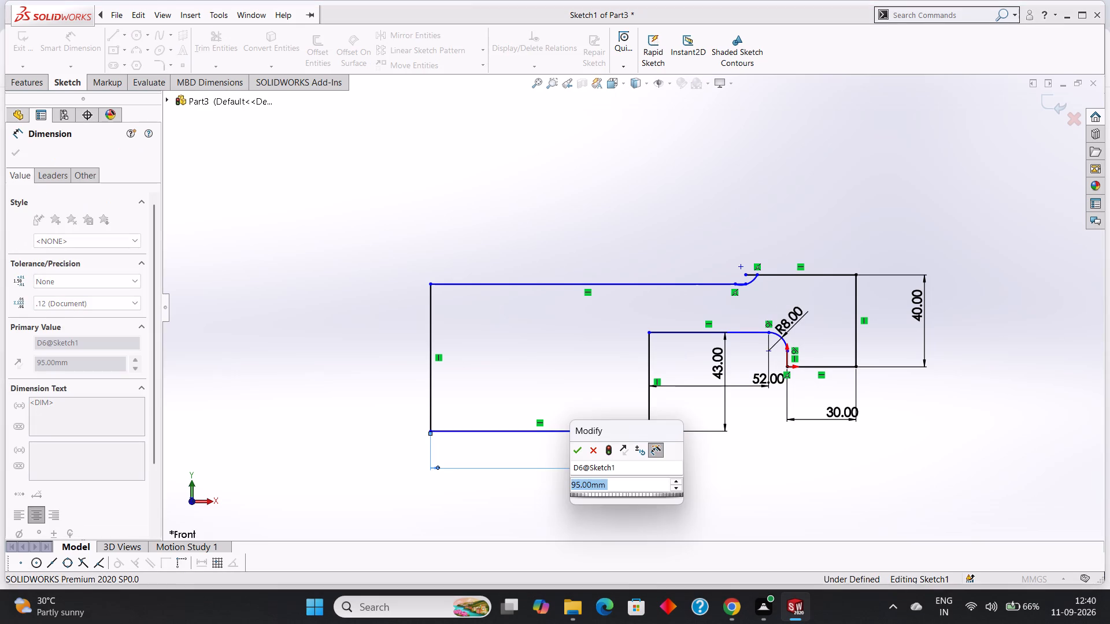
{"action": "left_click", "coordinate": [580, 452]}
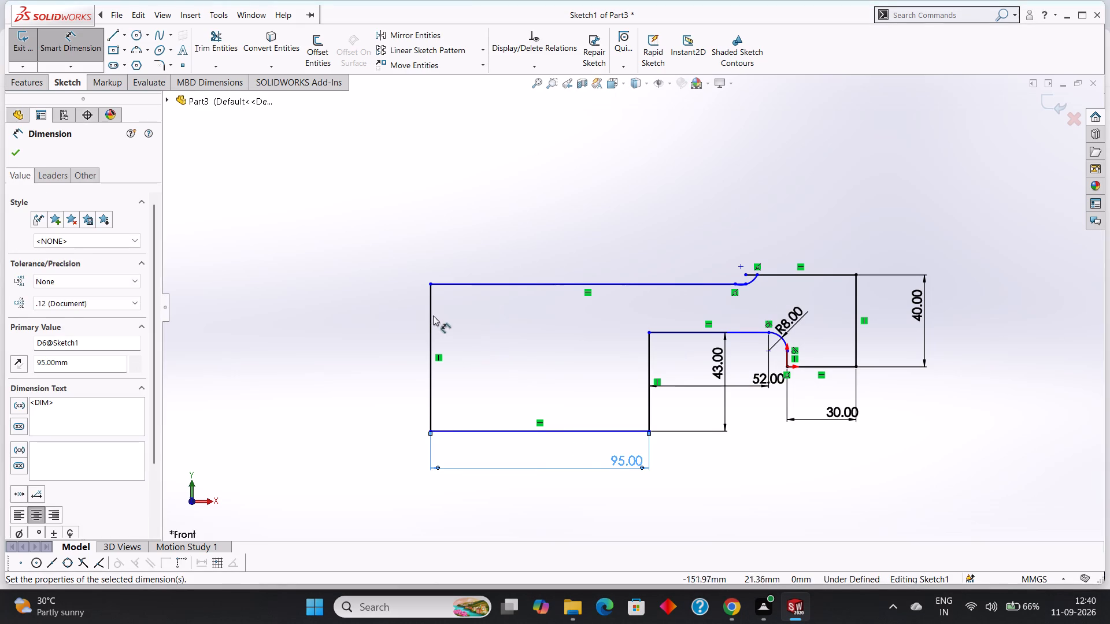
{"action": "left_click", "coordinate": [430, 313]}
{"action": "left_click", "coordinate": [391, 305]}
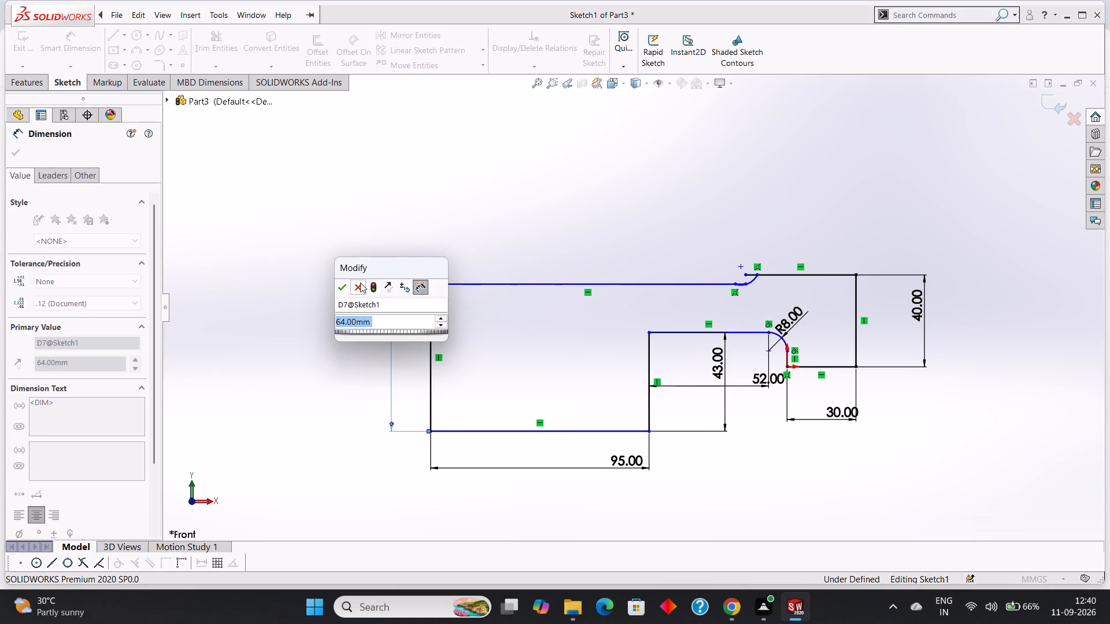
{"action": "left_click", "coordinate": [342, 287]}
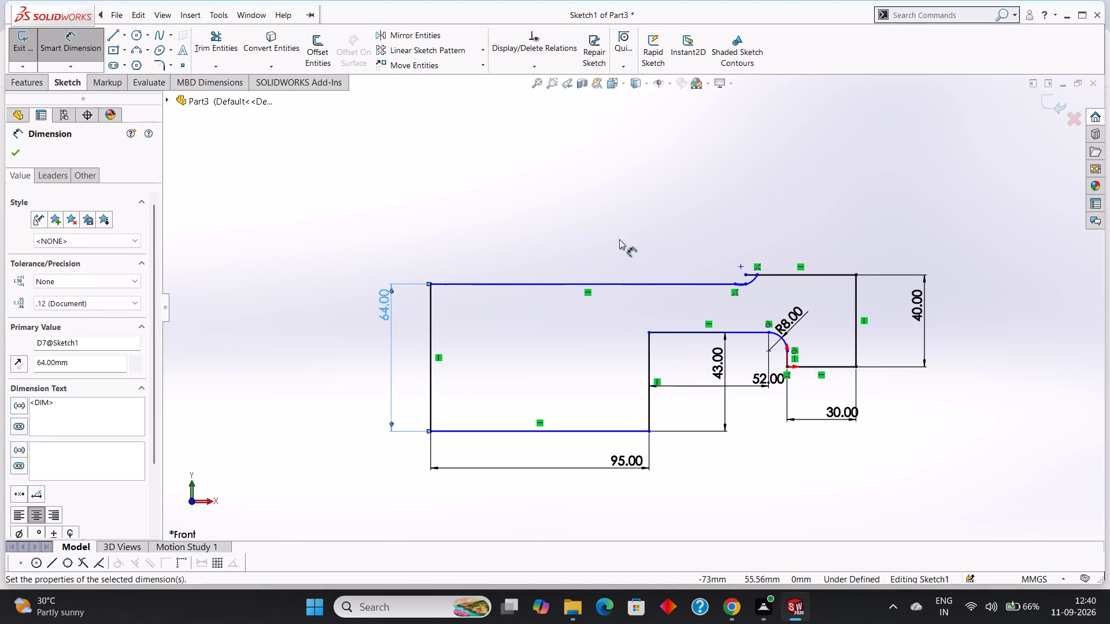
{"action": "scroll", "coordinate": [619, 239], "scroll_direction": "down", "scroll_amount": 3}
{"action": "left_click", "coordinate": [13, 150]}
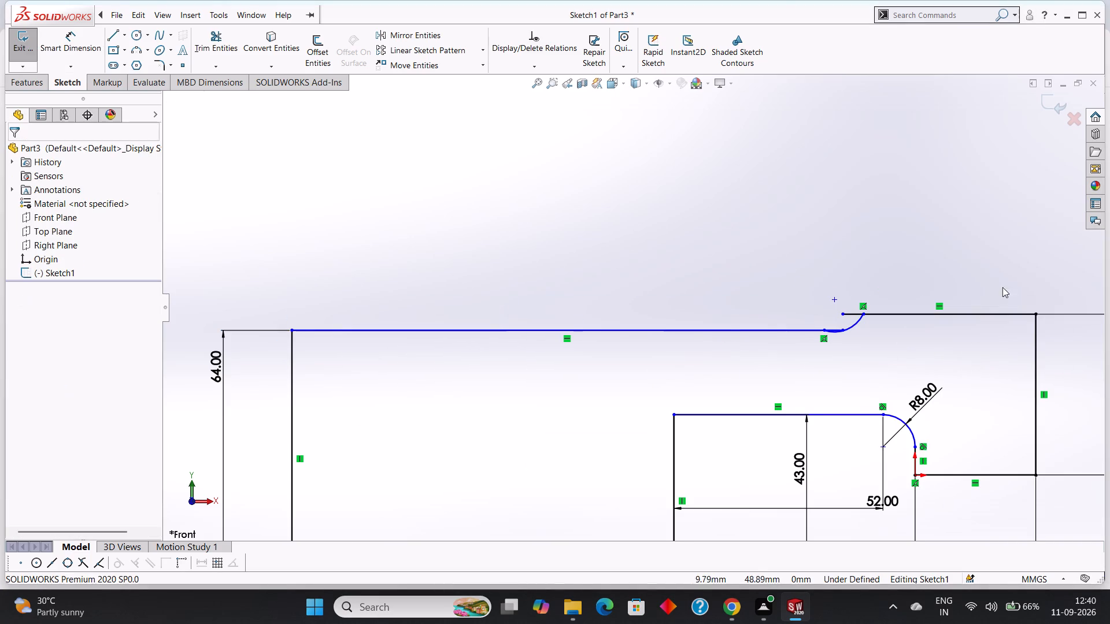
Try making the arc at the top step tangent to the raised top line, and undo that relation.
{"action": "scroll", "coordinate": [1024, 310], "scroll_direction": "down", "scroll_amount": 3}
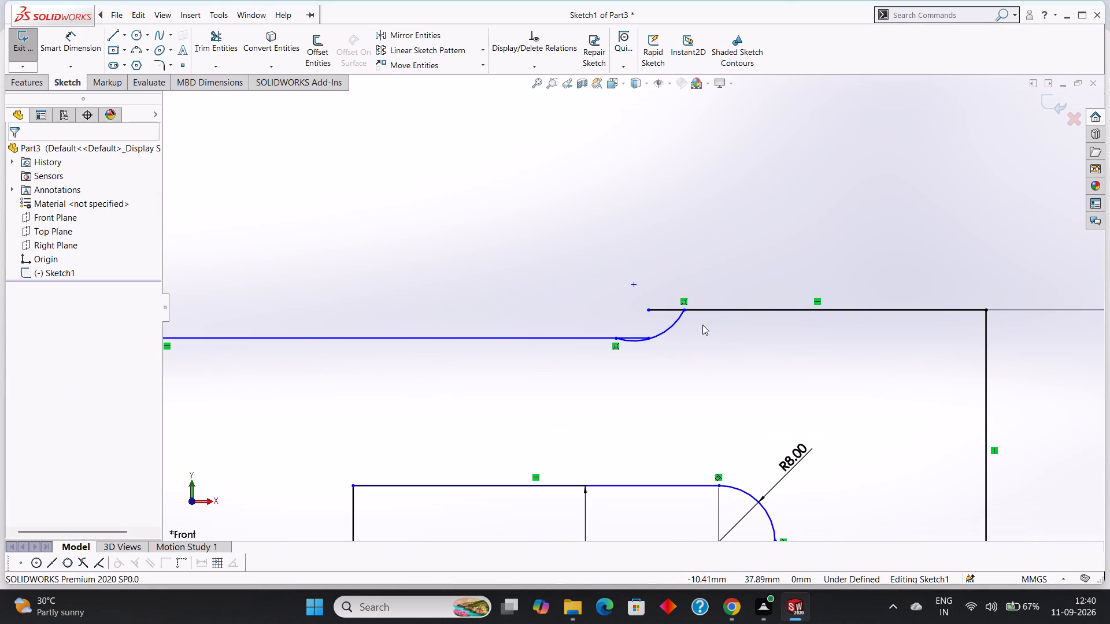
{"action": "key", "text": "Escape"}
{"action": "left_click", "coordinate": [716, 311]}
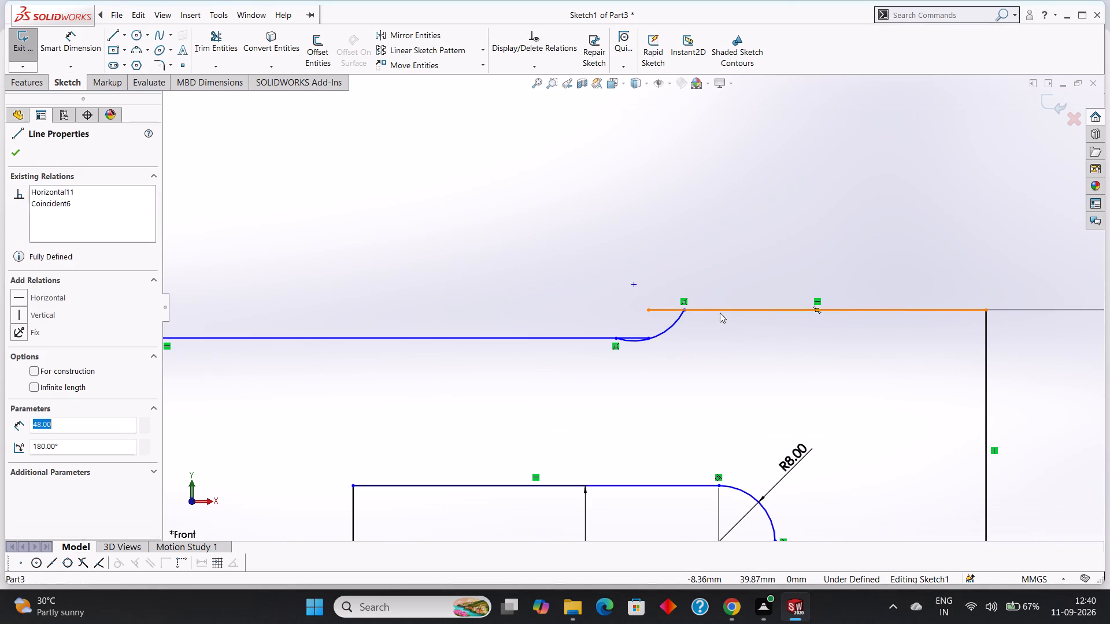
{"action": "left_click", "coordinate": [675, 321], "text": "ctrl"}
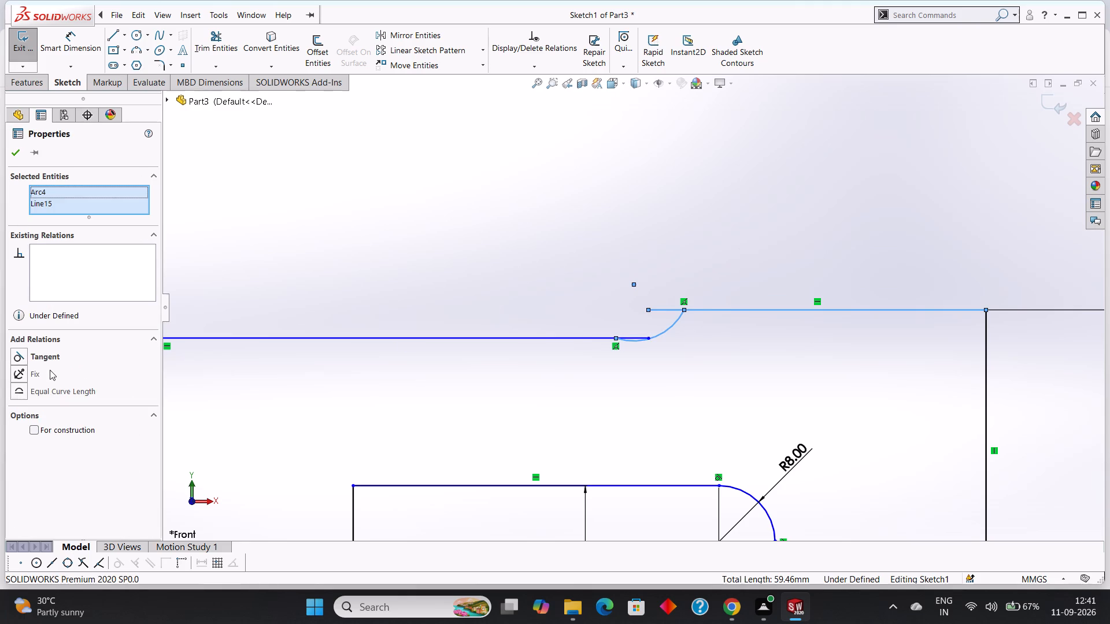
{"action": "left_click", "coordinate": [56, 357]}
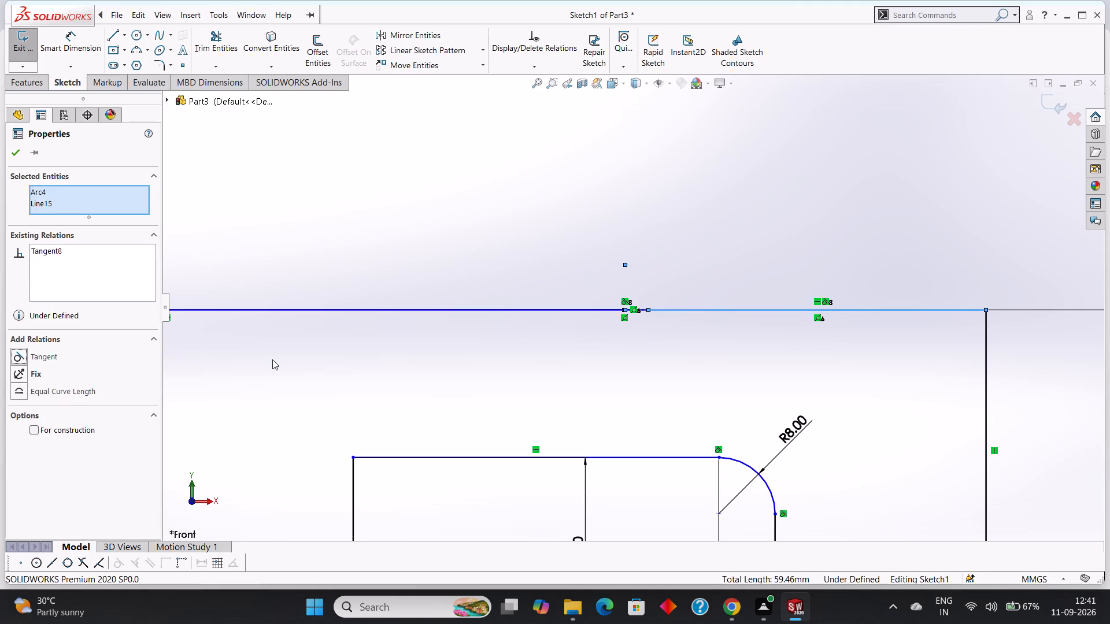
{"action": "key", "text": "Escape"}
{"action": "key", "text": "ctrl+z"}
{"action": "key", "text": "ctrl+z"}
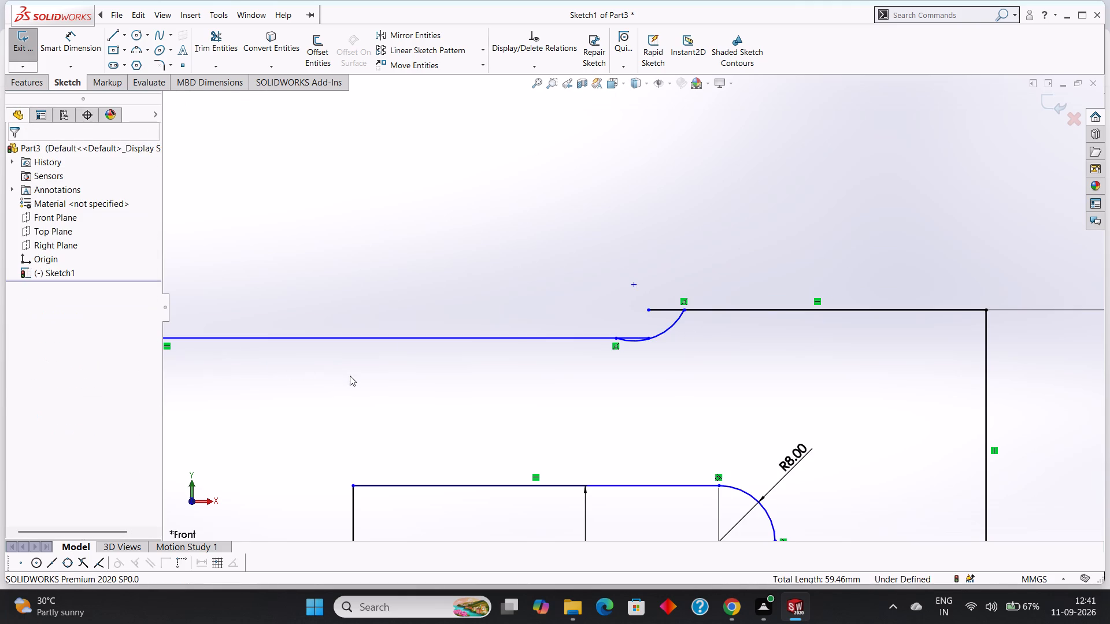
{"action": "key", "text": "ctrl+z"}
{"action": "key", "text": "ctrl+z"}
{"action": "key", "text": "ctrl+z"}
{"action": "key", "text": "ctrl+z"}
Delete the 8 mm radius arc joining the two top lines at the step.
{"action": "scroll", "coordinate": [703, 399], "scroll_direction": "up", "scroll_amount": 4}
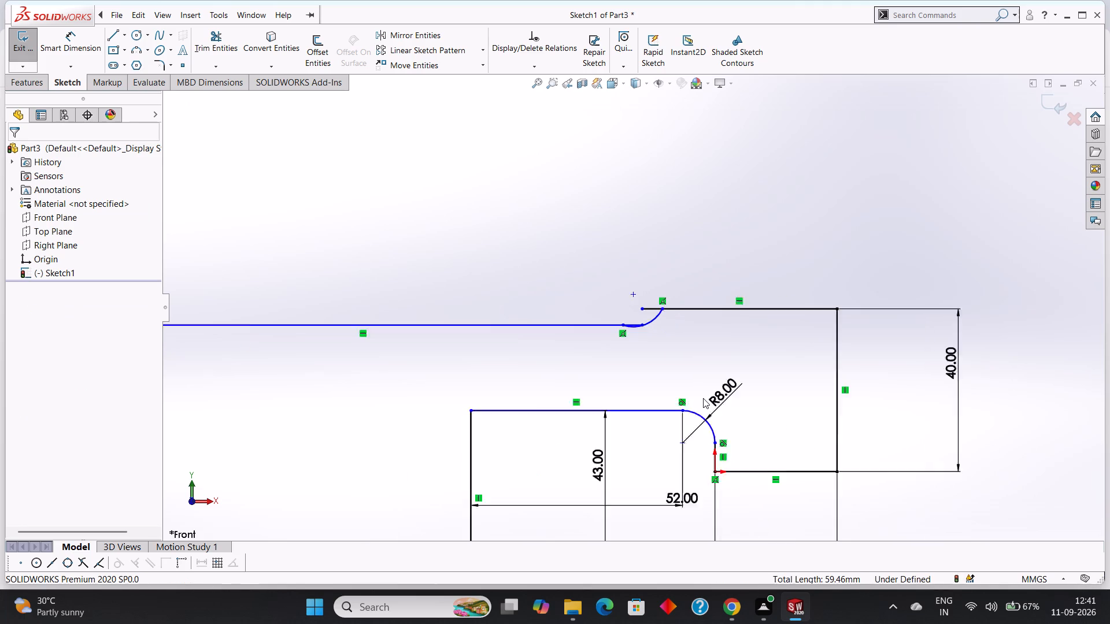
{"action": "scroll", "coordinate": [703, 398], "scroll_direction": "up", "scroll_amount": 3}
{"action": "scroll", "coordinate": [664, 347], "scroll_direction": "down", "scroll_amount": 4}
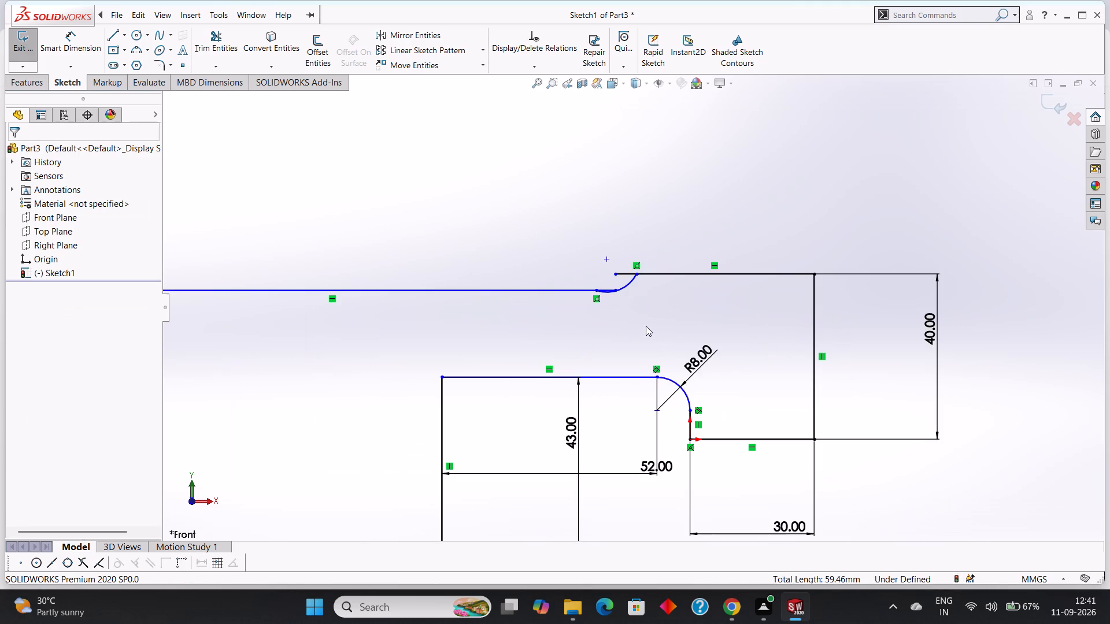
{"action": "scroll", "coordinate": [646, 326], "scroll_direction": "down", "scroll_amount": 1}
{"action": "right_click", "coordinate": [624, 271]}
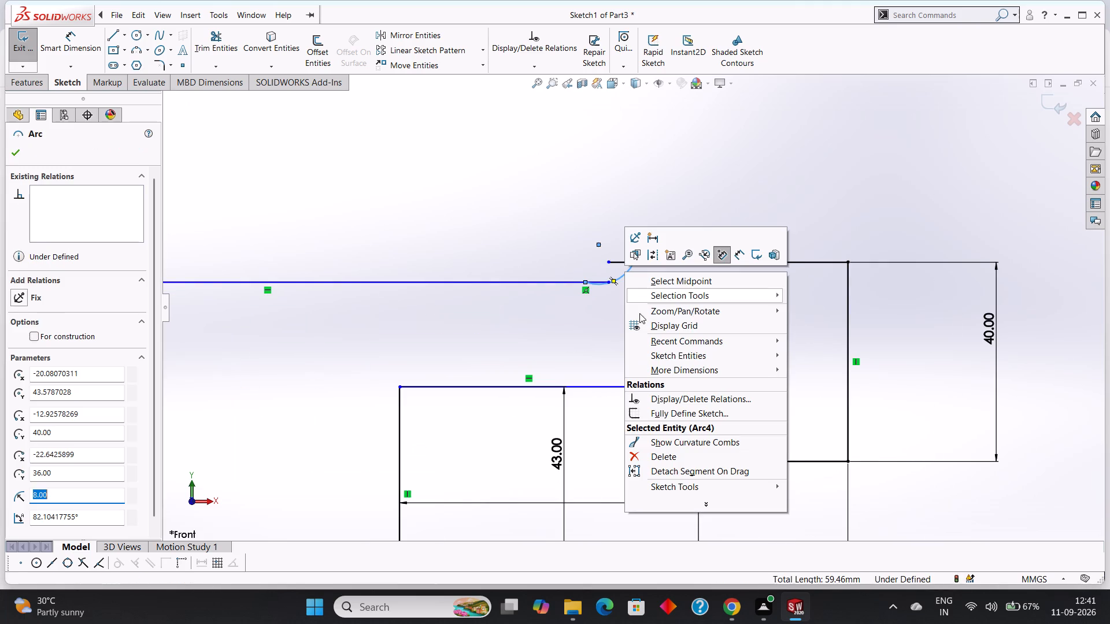
{"action": "left_click", "coordinate": [674, 449]}
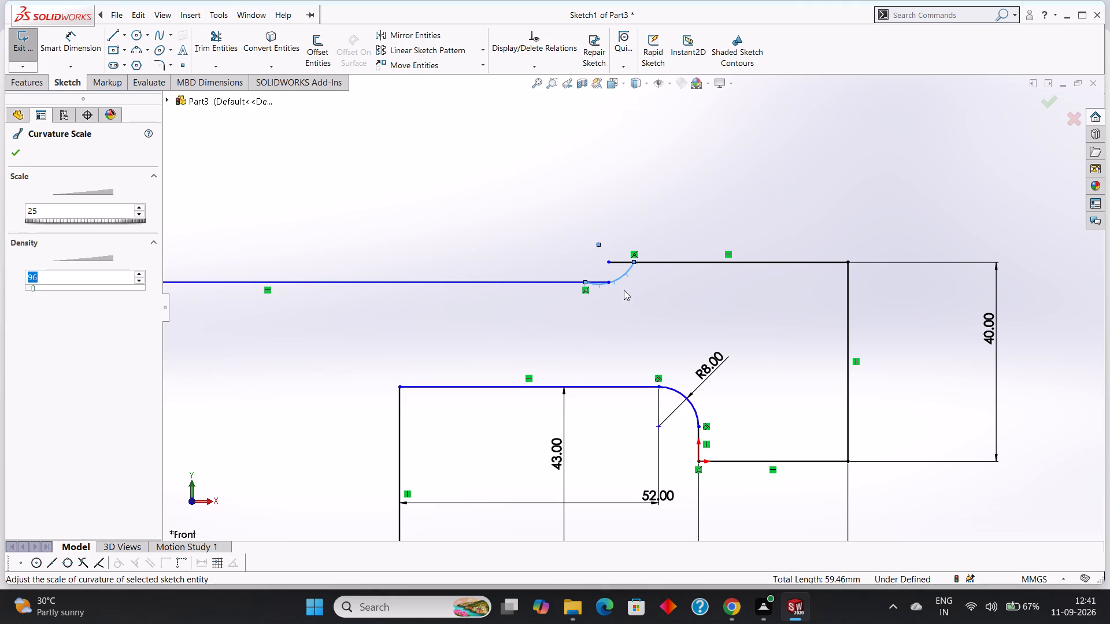
{"action": "right_click", "coordinate": [623, 274]}
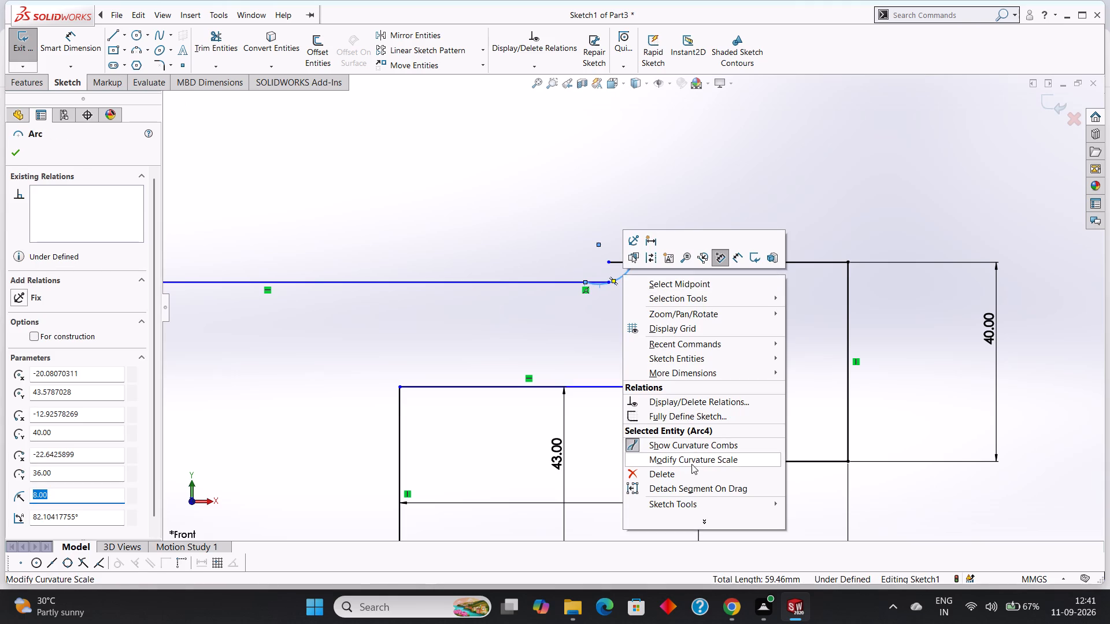
{"action": "left_click", "coordinate": [689, 471]}
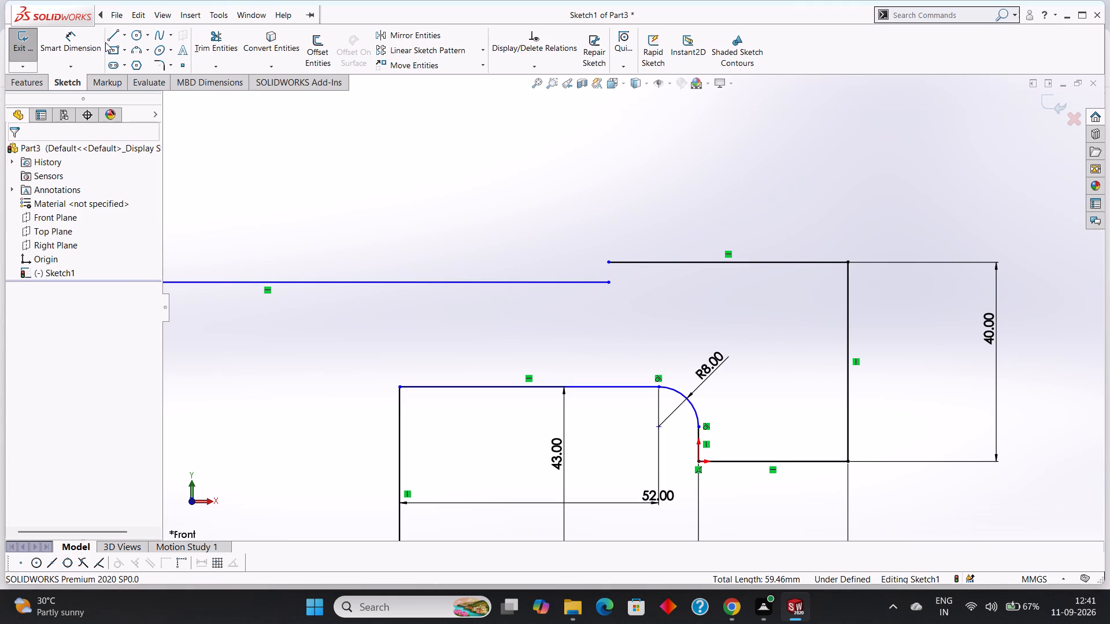
Draw a horizontal centerline back along the lower top line from its gap endpoint, entering 8 mm for its length.
{"action": "left_click", "coordinate": [125, 36]}
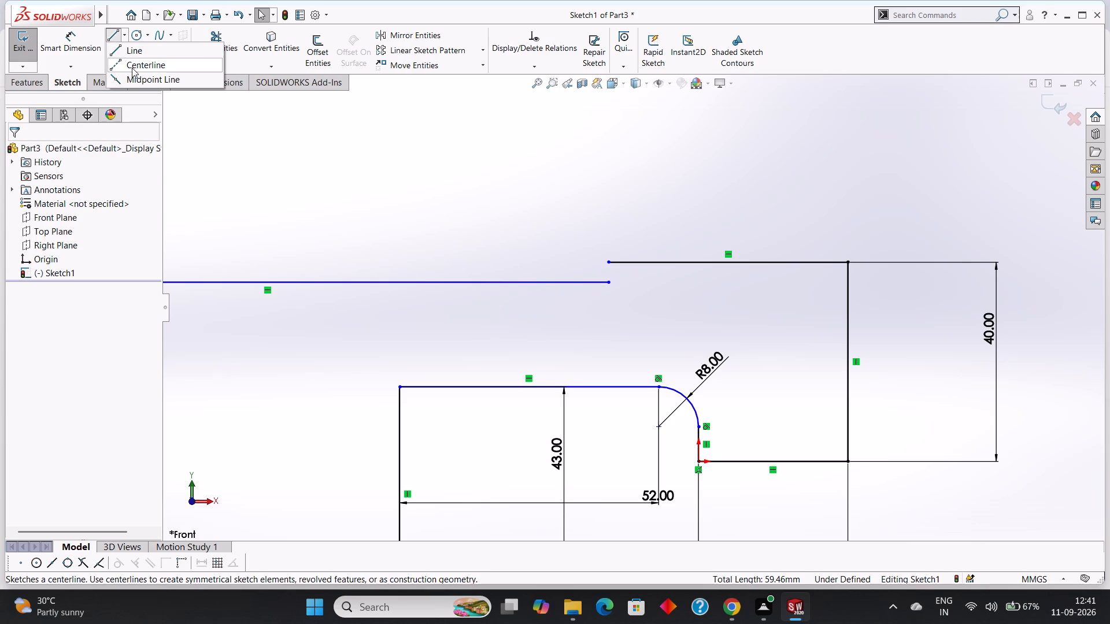
{"action": "left_click", "coordinate": [132, 68]}
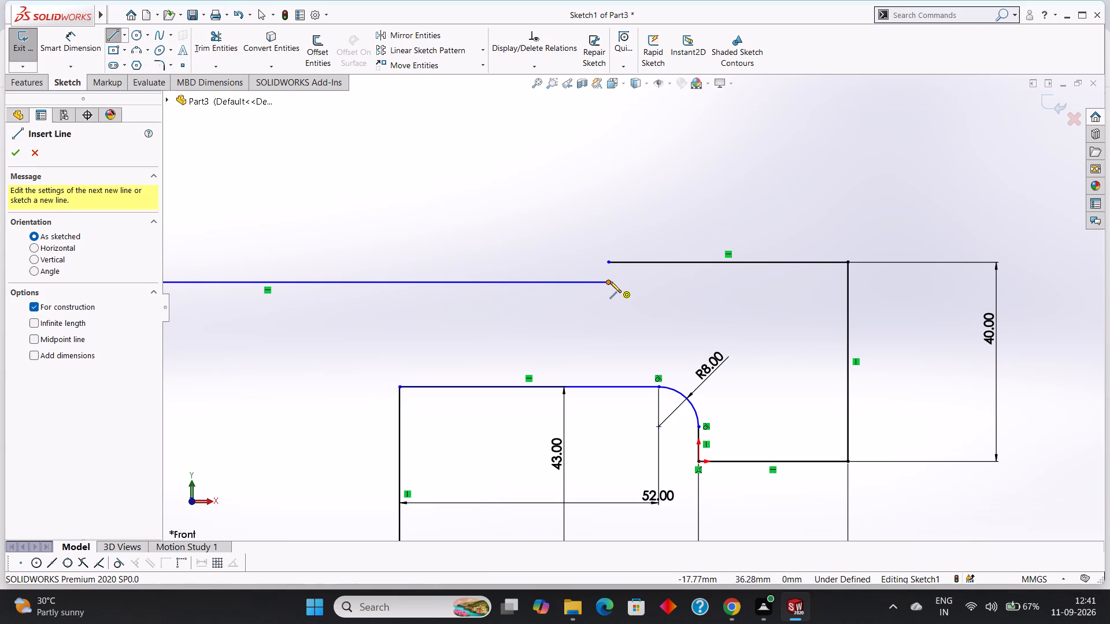
{"action": "left_click", "coordinate": [610, 282]}
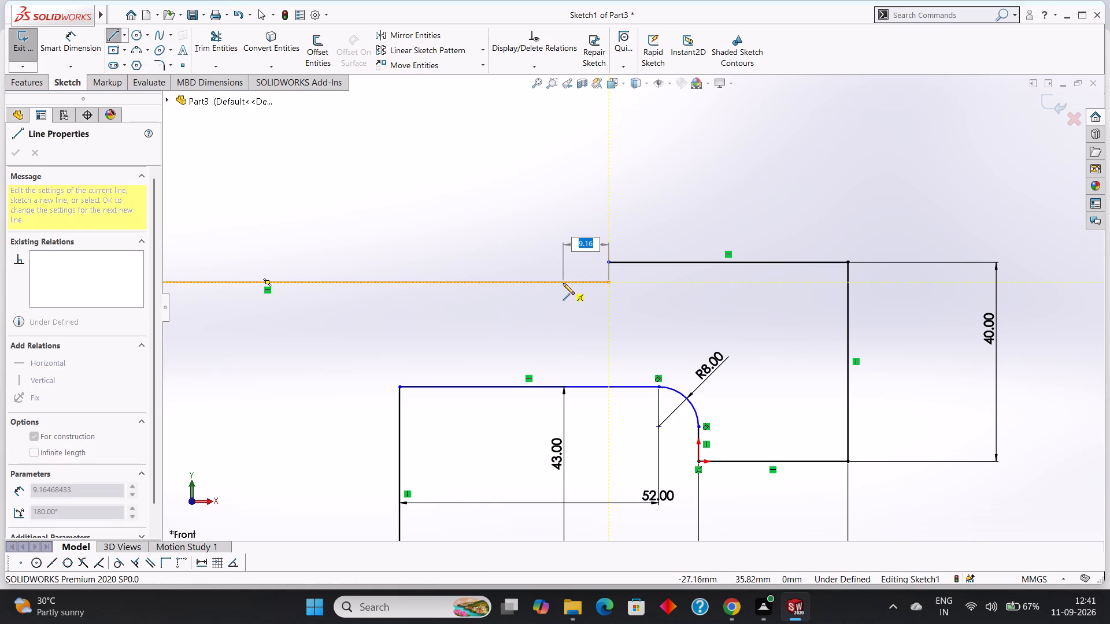
{"action": "key", "text": "8"}
{"action": "key", "text": "Return"}
{"action": "right_click", "coordinate": [560, 312]}
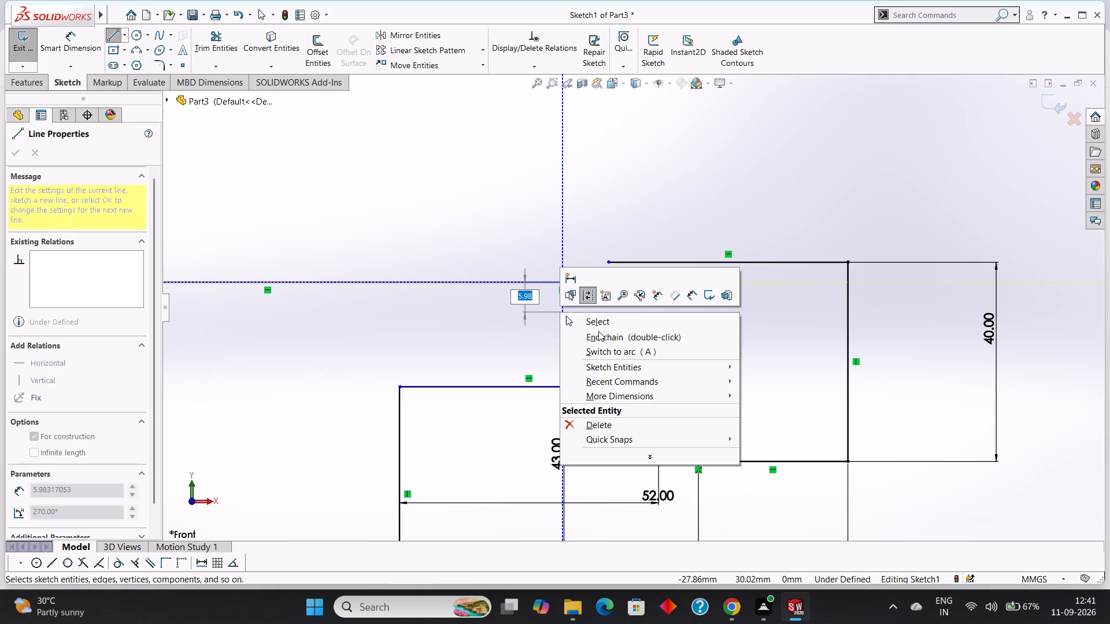
{"action": "left_click", "coordinate": [621, 323]}
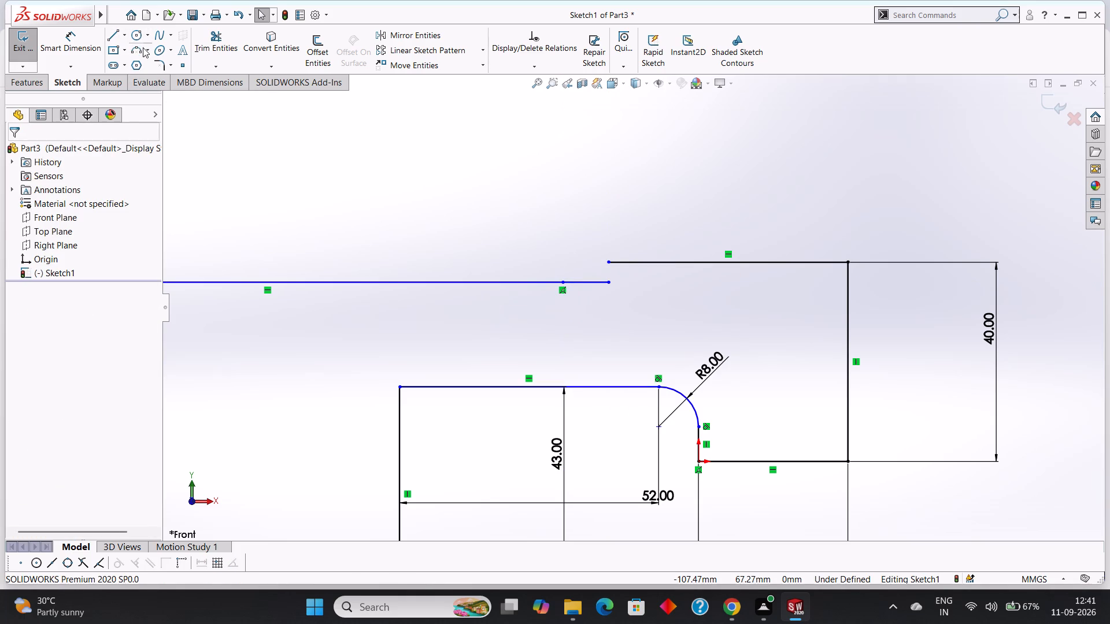
Draw an 8 mm horizontal centerline along the raised top line, starting from its free endpoint at the gap.
{"action": "left_click", "coordinate": [124, 29]}
{"action": "left_click", "coordinate": [137, 68]}
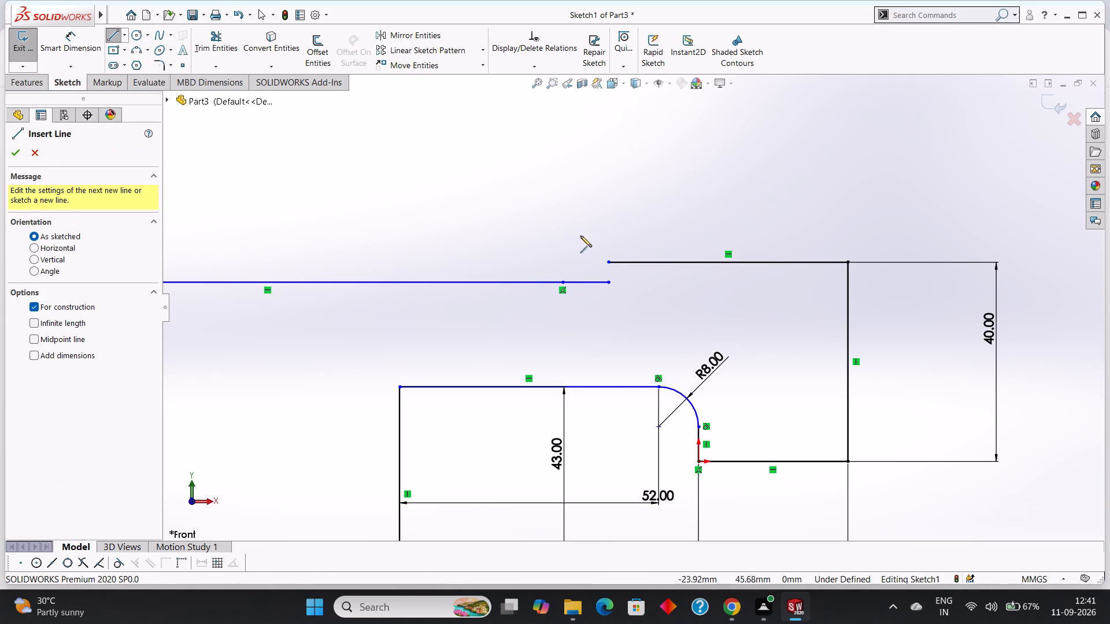
{"action": "left_click", "coordinate": [608, 262]}
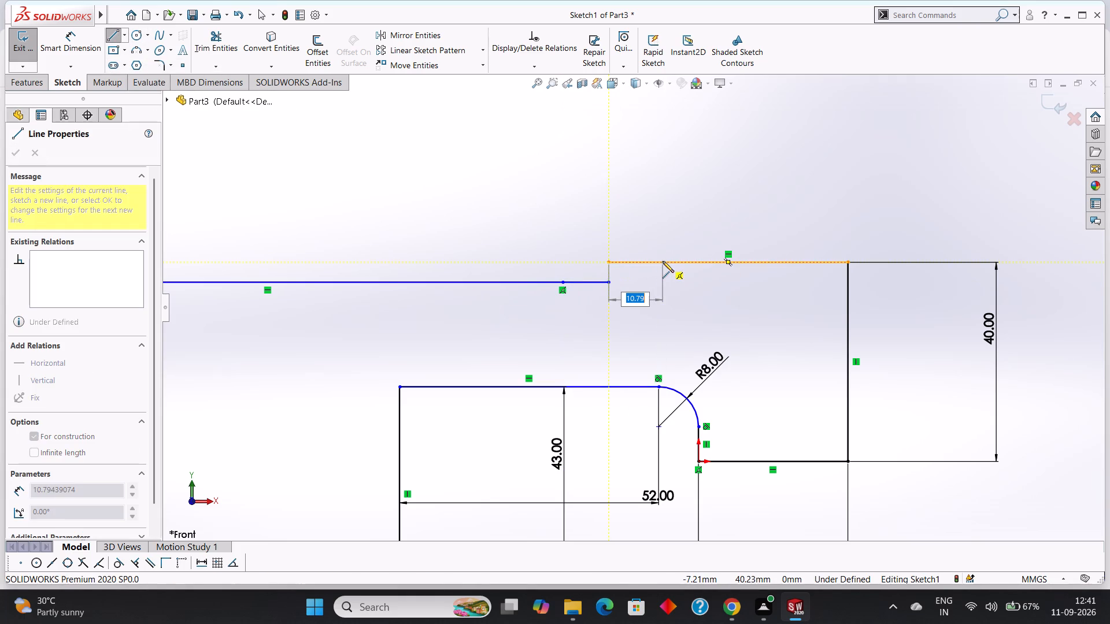
{"action": "key", "text": "8"}
{"action": "key", "text": "Return"}
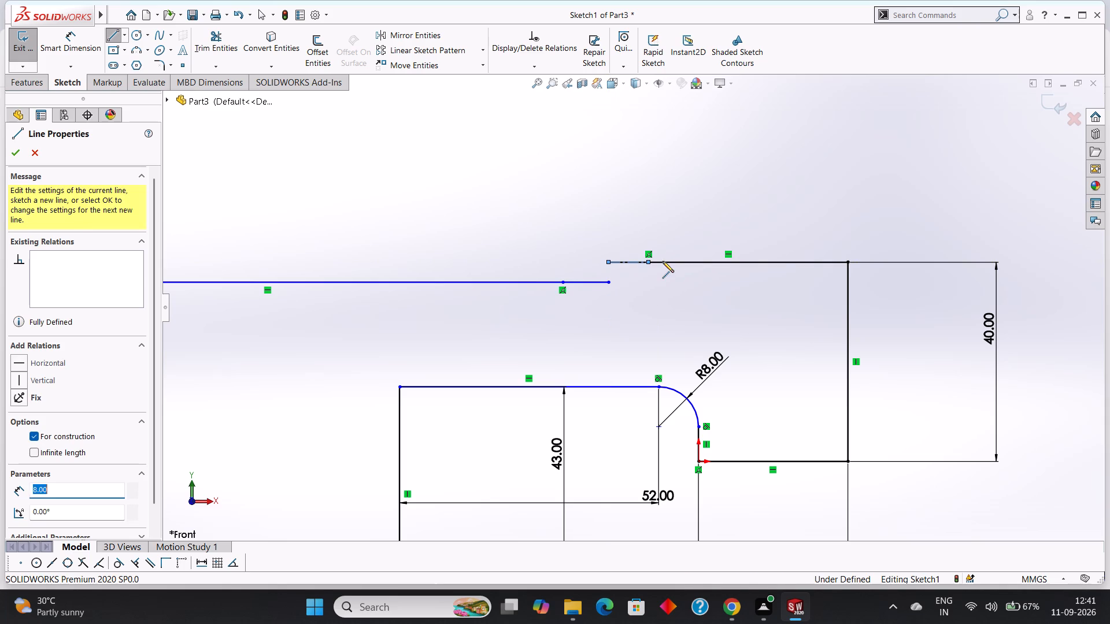
{"action": "right_click", "coordinate": [668, 235]}
{"action": "left_click", "coordinate": [680, 241]}
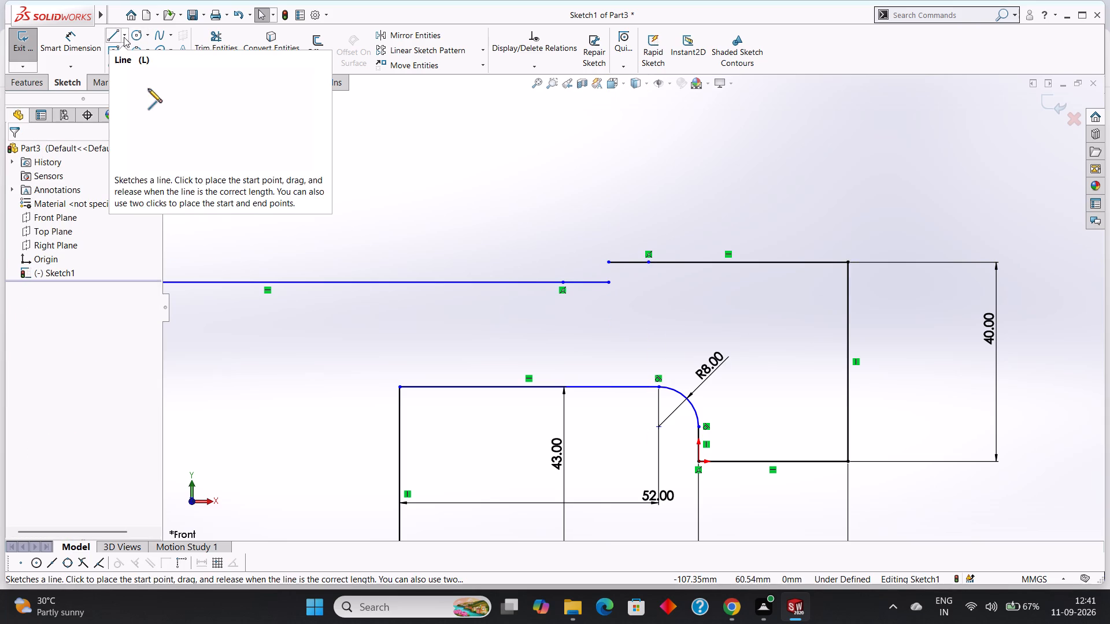
Power-trim the two short 8 mm segments overhanging the gap from the lower and raised top lines.
{"action": "left_click", "coordinate": [216, 40]}
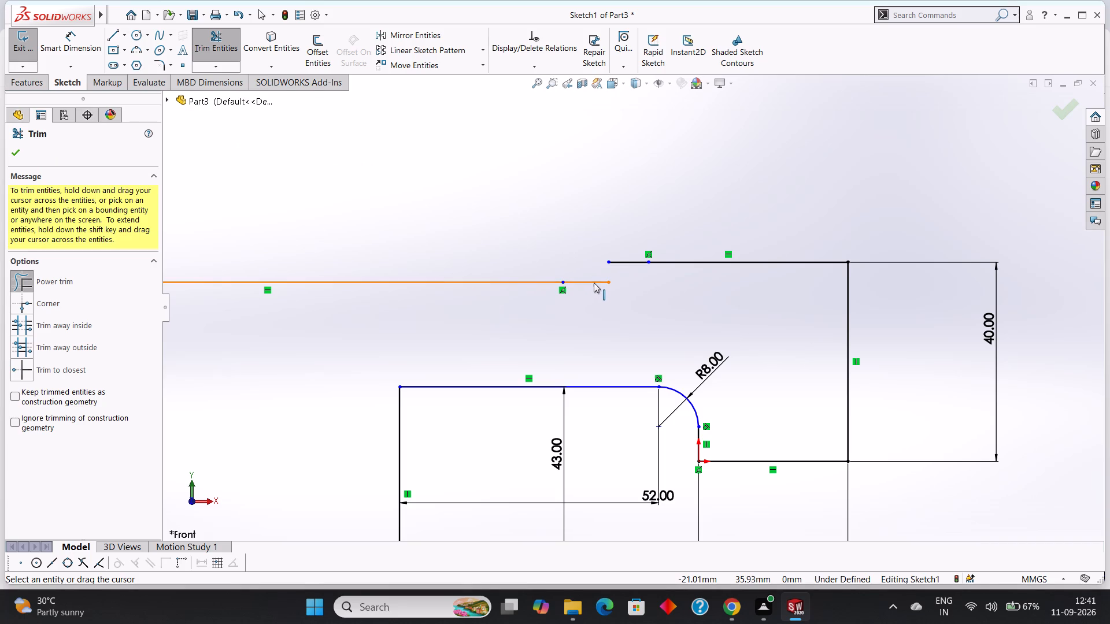
{"action": "key", "text": "Escape"}
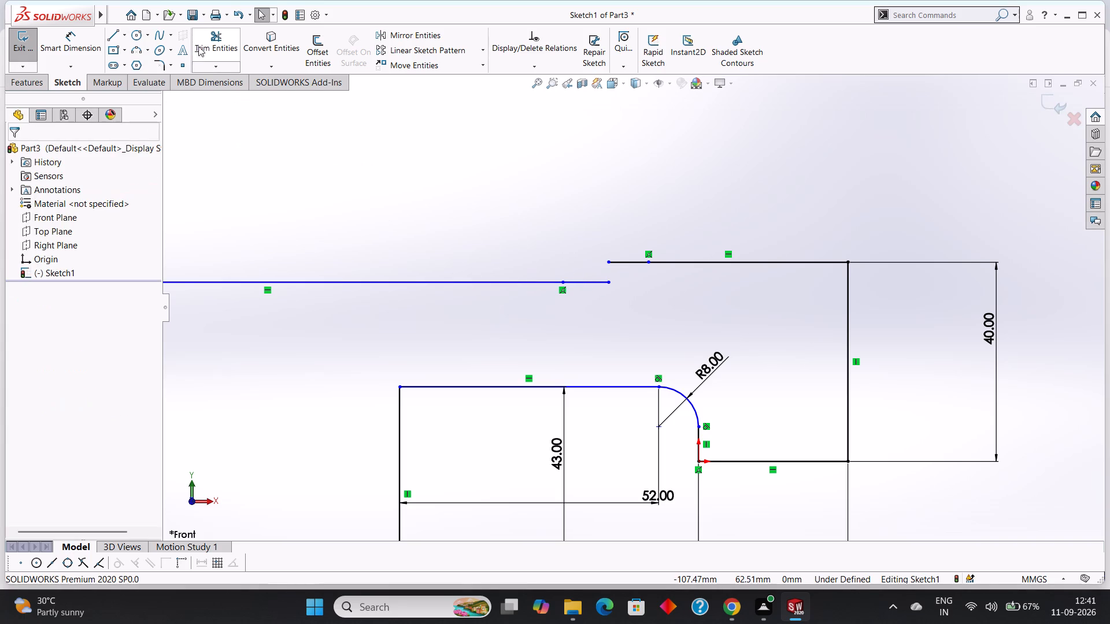
{"action": "left_click", "coordinate": [209, 62]}
{"action": "left_click", "coordinate": [226, 81]}
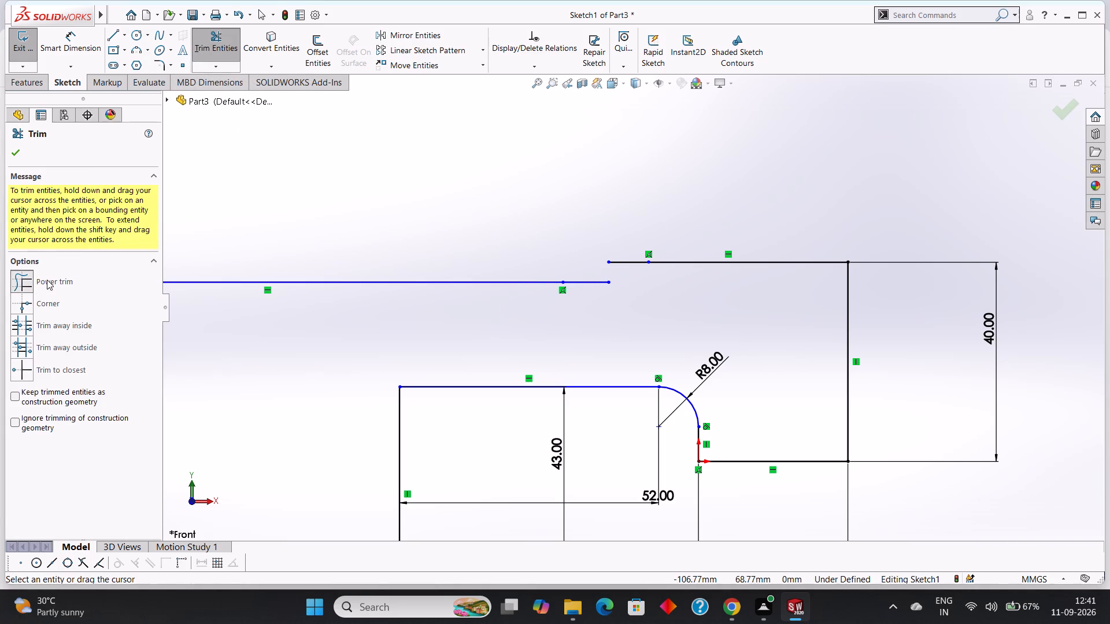
{"action": "left_click", "coordinate": [47, 280]}
{"action": "double_click", "coordinate": [593, 235]}
{"action": "left_click_drag", "start_coordinate": [589, 230], "coordinate": [604, 299]}
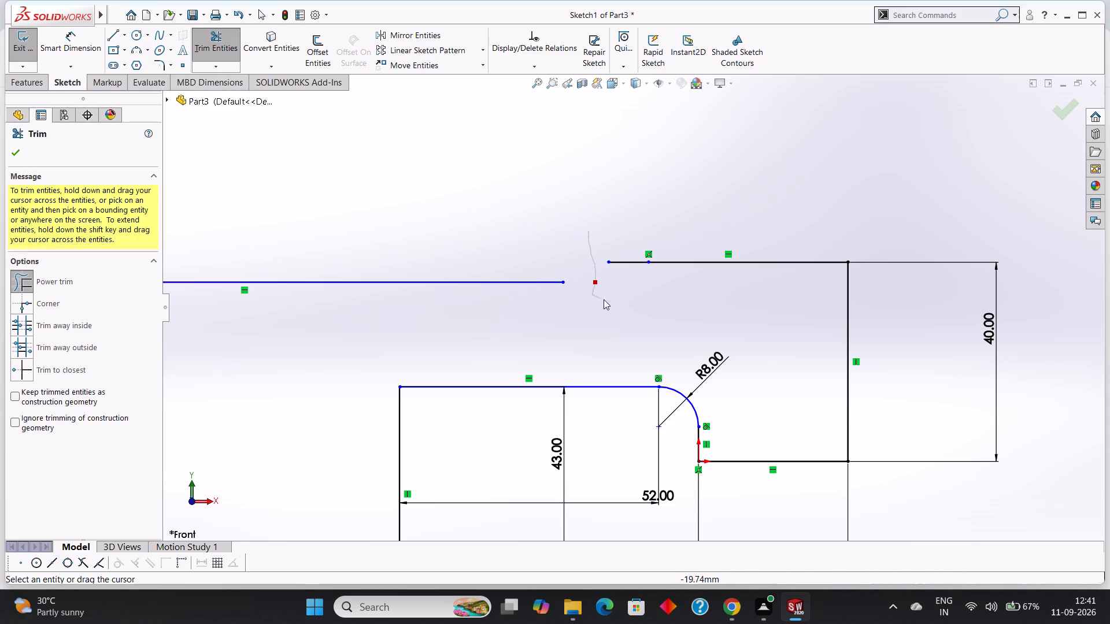
{"action": "left_click_drag", "start_coordinate": [604, 299], "coordinate": [626, 231]}
{"action": "key", "text": "Escape"}
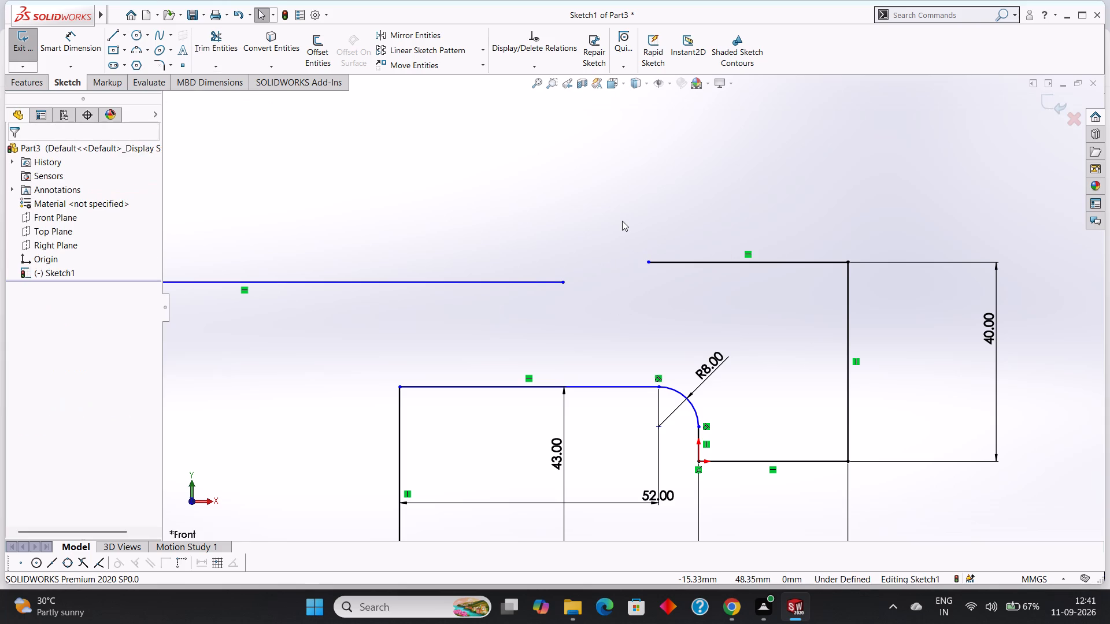
Draw a downward-bulging three-point arc from the raised top line's endpoint to the lower top line's endpoint, entering 8 for its radius.
{"action": "left_click", "coordinate": [149, 49]}
{"action": "left_click", "coordinate": [167, 94]}
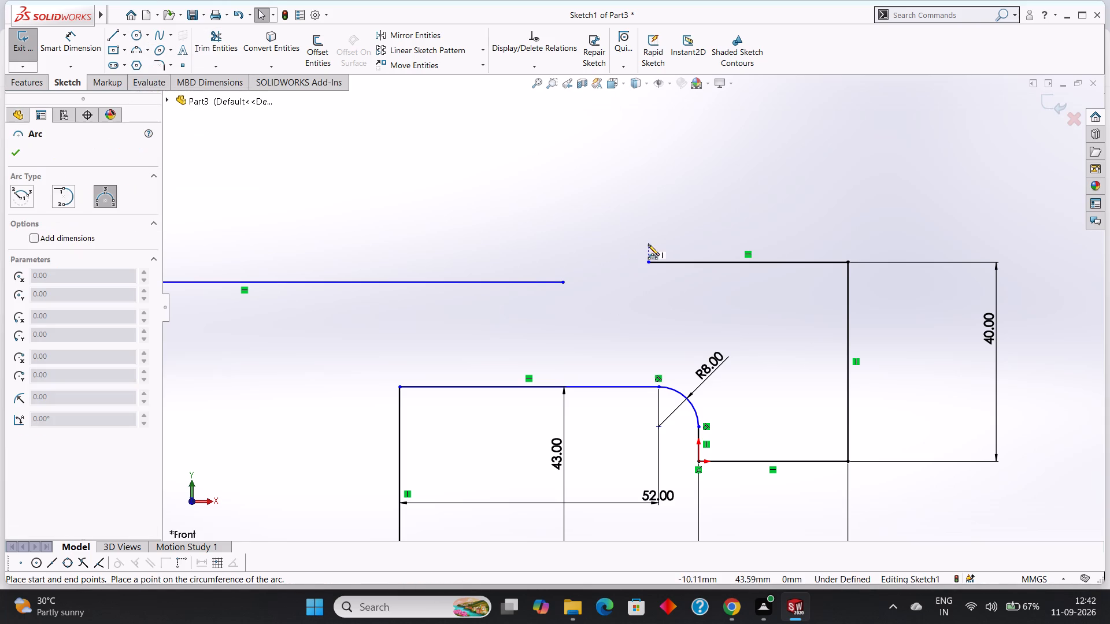
{"action": "left_click", "coordinate": [646, 263]}
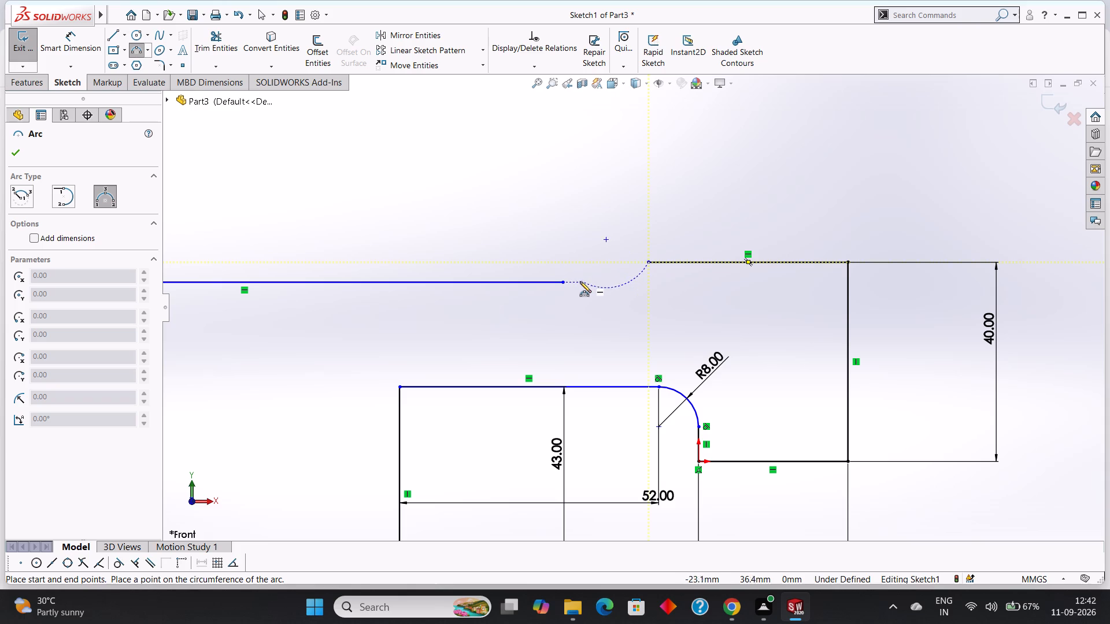
{"action": "left_click", "coordinate": [564, 284]}
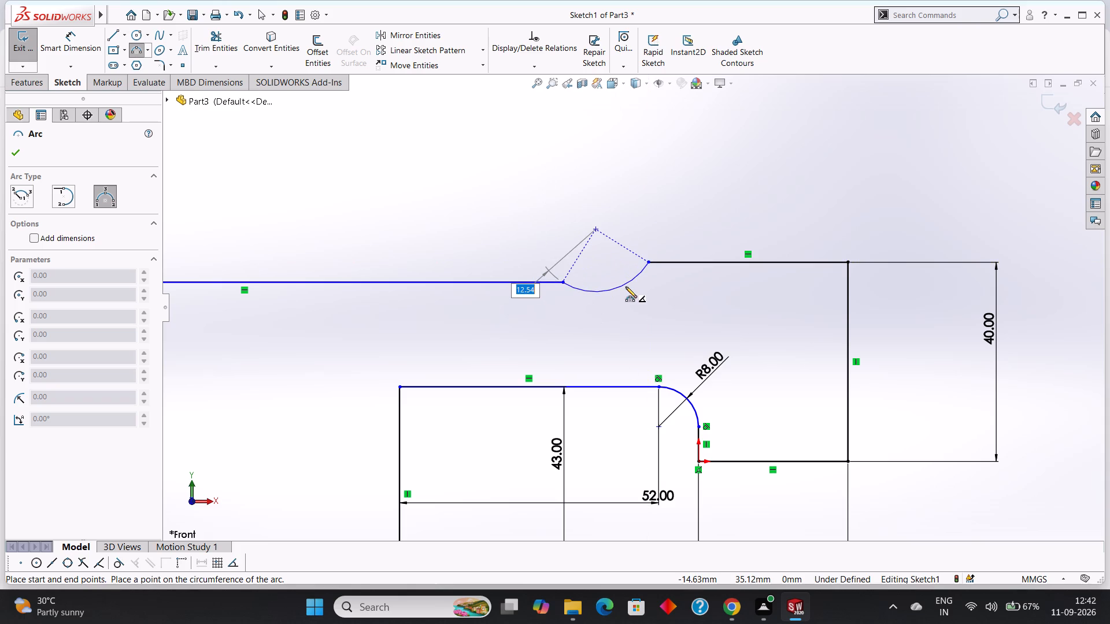
{"action": "key", "text": "8"}
{"action": "key", "text": "Return"}
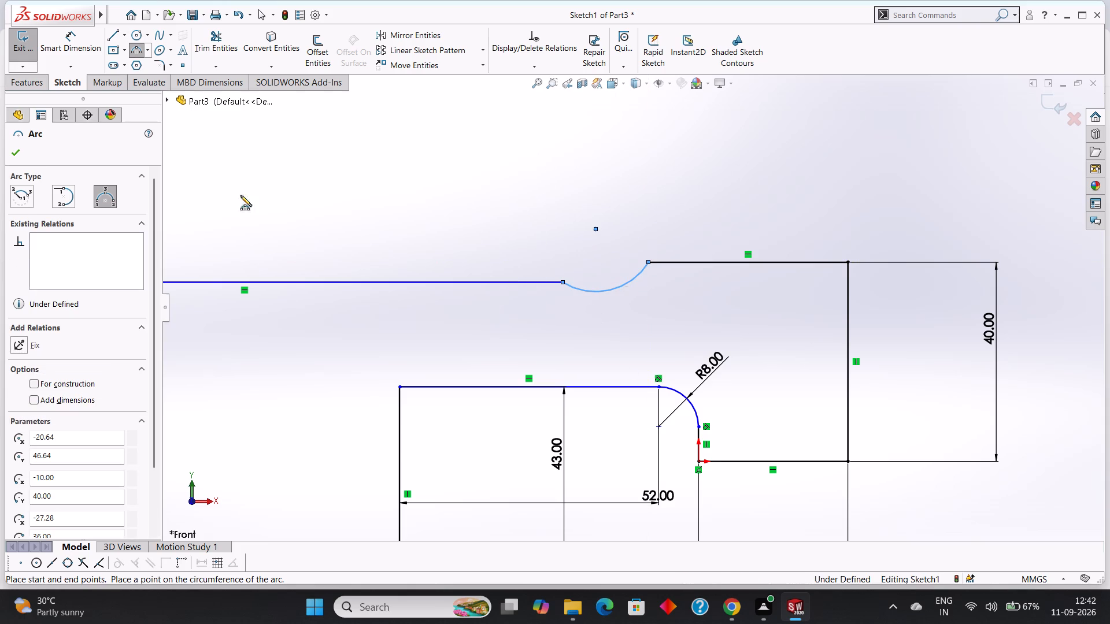
{"action": "left_click", "coordinate": [14, 152]}
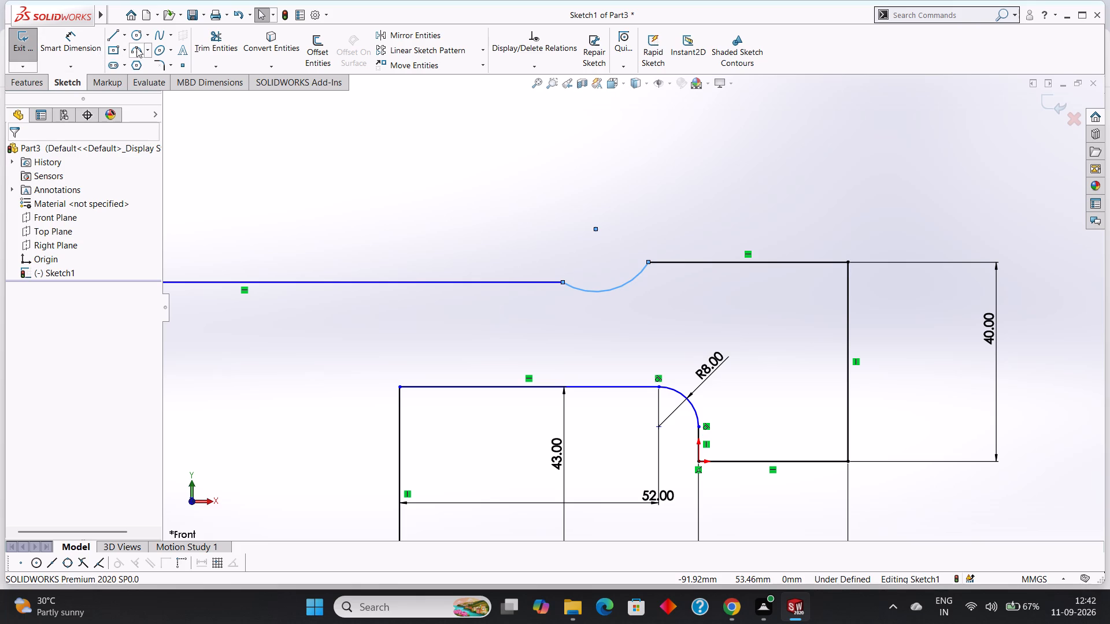
{"action": "left_click", "coordinate": [138, 47]}
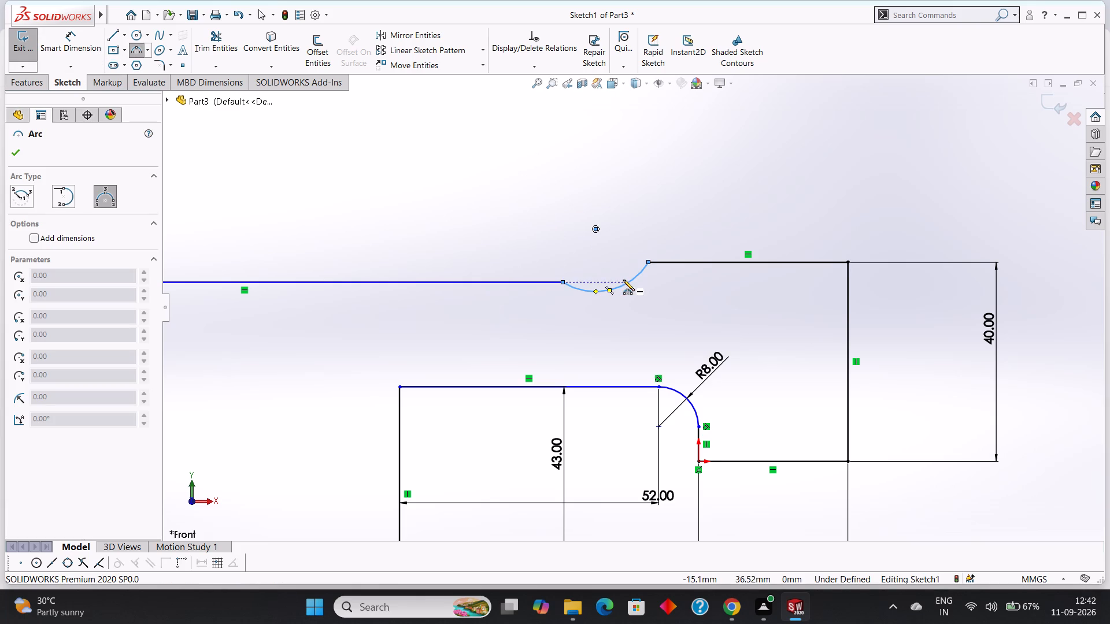
{"action": "left_click", "coordinate": [626, 283]}
{"action": "key", "text": "Escape"}
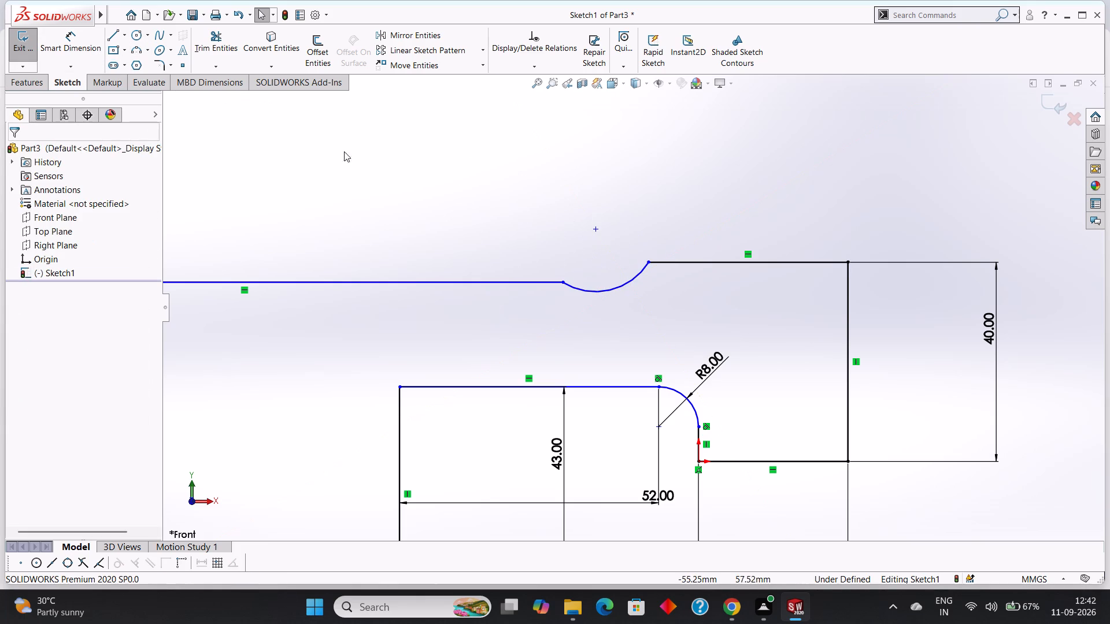
Add a radius dimension to the arc between the two top lines and set it to 8 mm.
{"action": "left_click", "coordinate": [93, 35]}
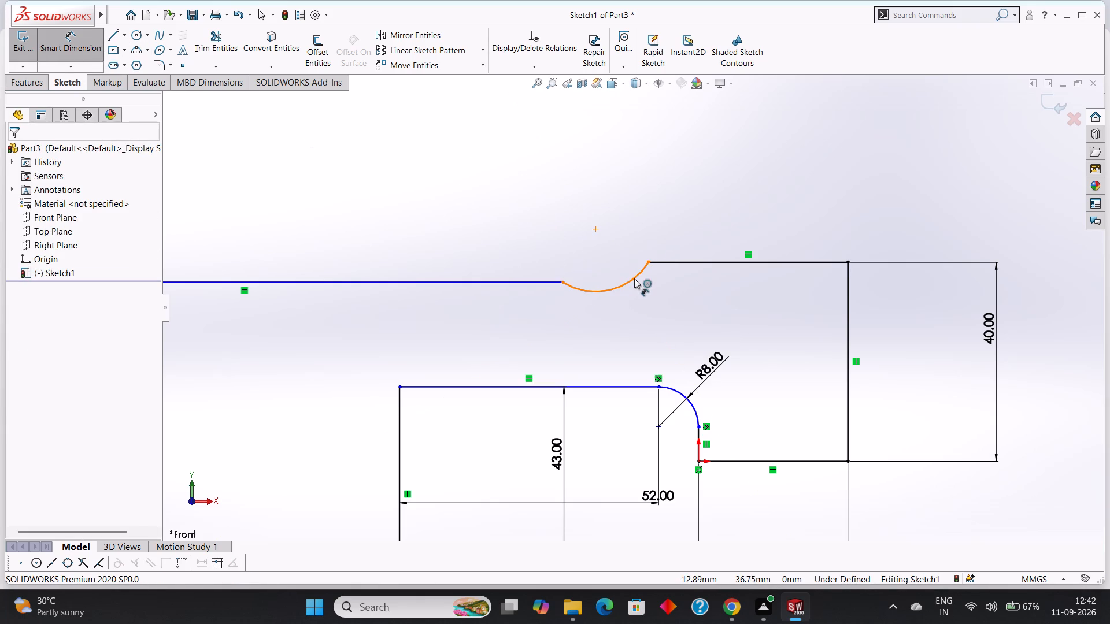
{"action": "left_click", "coordinate": [634, 278]}
{"action": "left_click", "coordinate": [590, 222]}
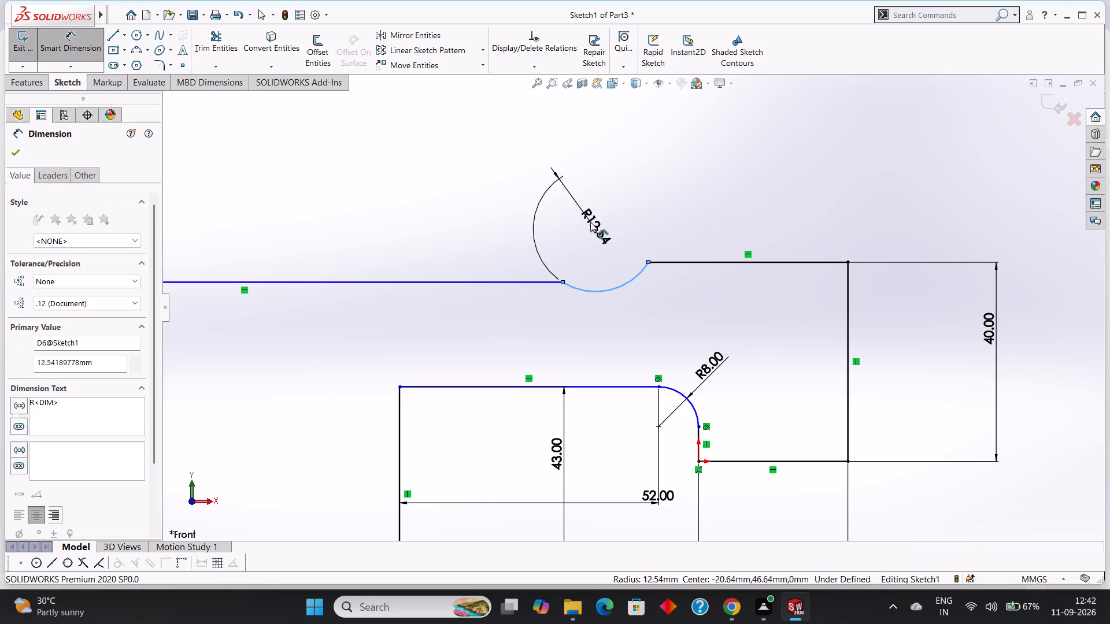
{"action": "key", "text": "8"}
{"action": "key", "text": "Return"}
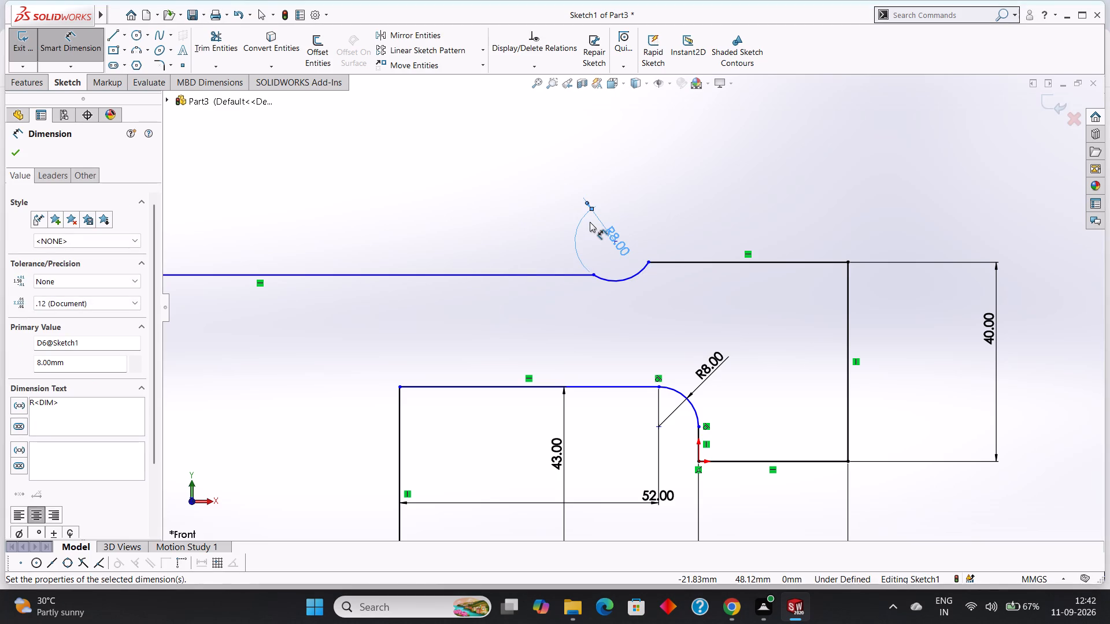
{"action": "scroll", "coordinate": [510, 295], "scroll_direction": "up", "scroll_amount": 4}
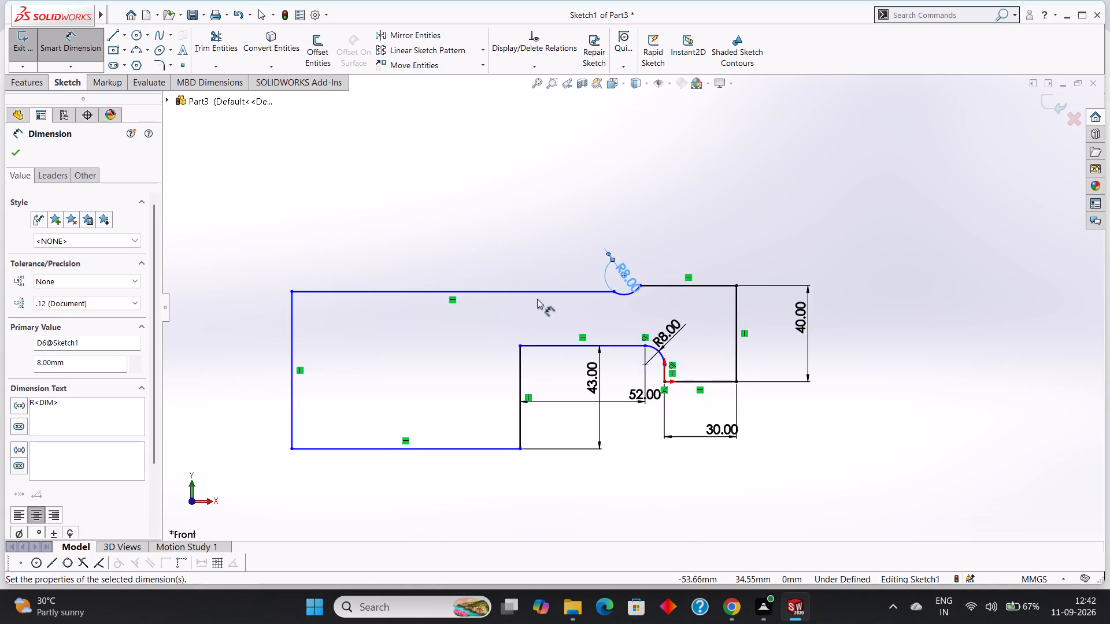
{"action": "scroll", "coordinate": [540, 299], "scroll_direction": "up", "scroll_amount": 4}
{"action": "scroll", "coordinate": [544, 299], "scroll_direction": "down", "scroll_amount": 4}
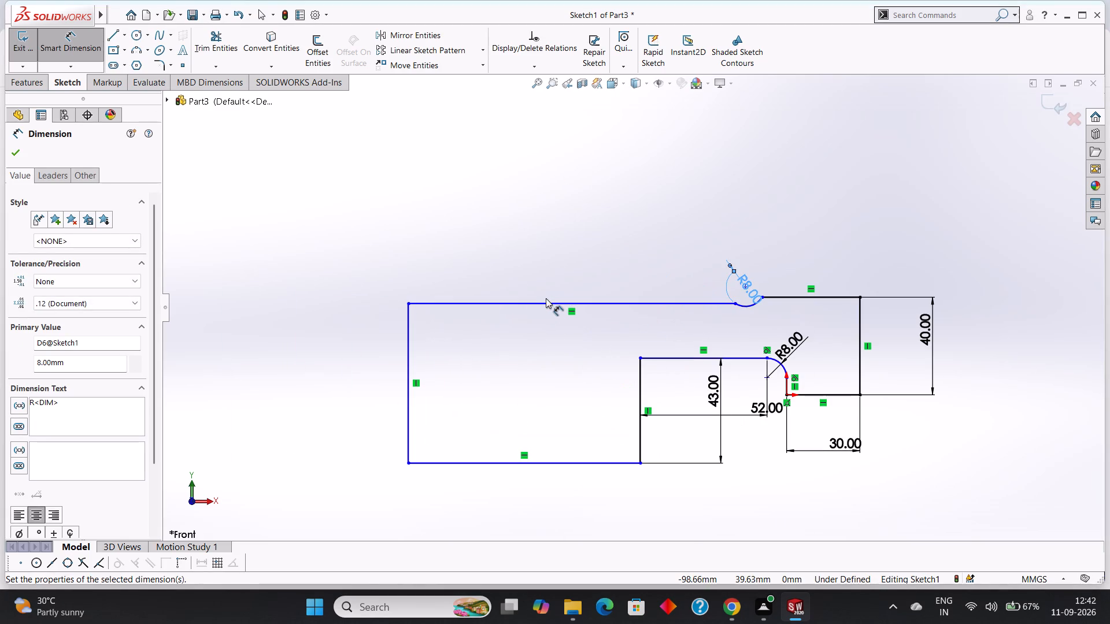
{"action": "key", "text": "Escape"}
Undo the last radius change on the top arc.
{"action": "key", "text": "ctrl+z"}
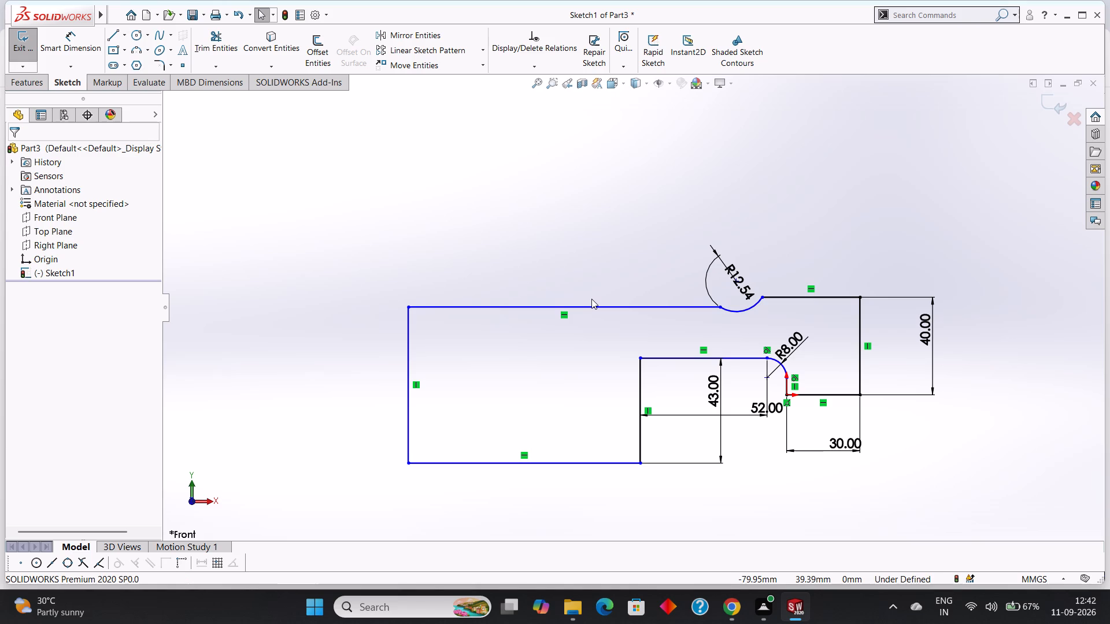
Set the radius dimension of the arc between the two top lines to 8 mm.
{"action": "double_click", "coordinate": [730, 275]}
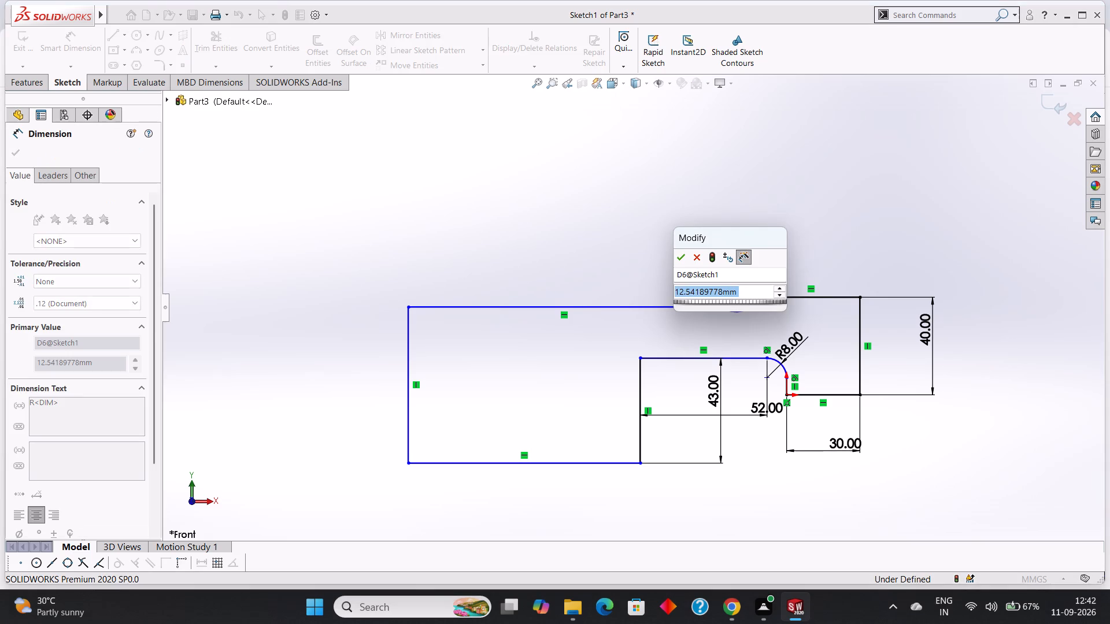
{"action": "key", "text": "8"}
{"action": "key", "text": "Return"}
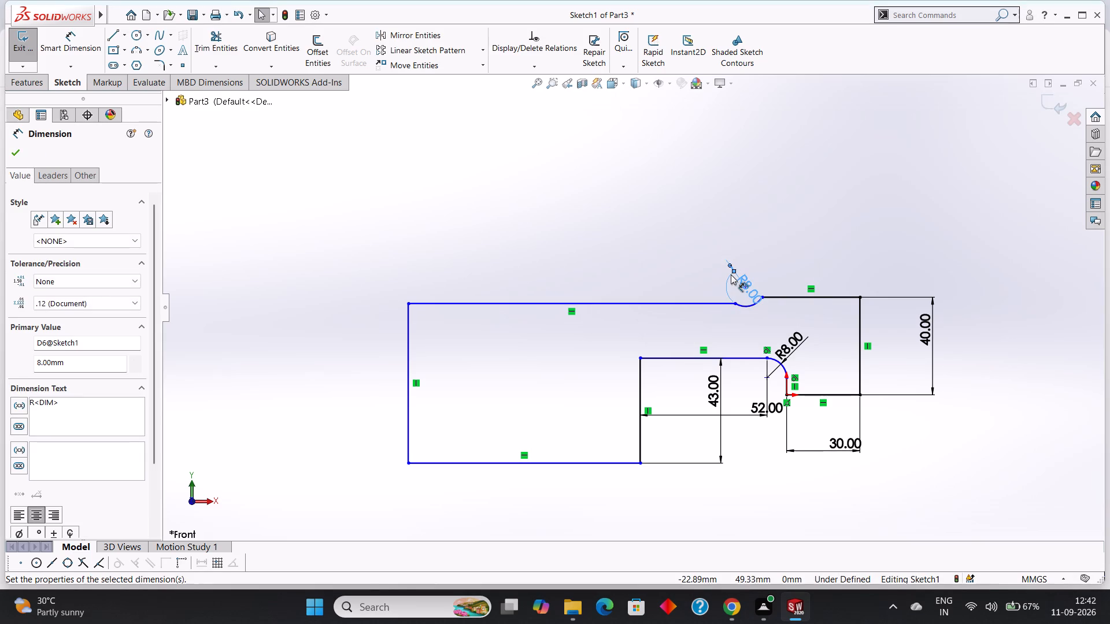
{"action": "scroll", "coordinate": [761, 292], "scroll_direction": "down", "scroll_amount": 4}
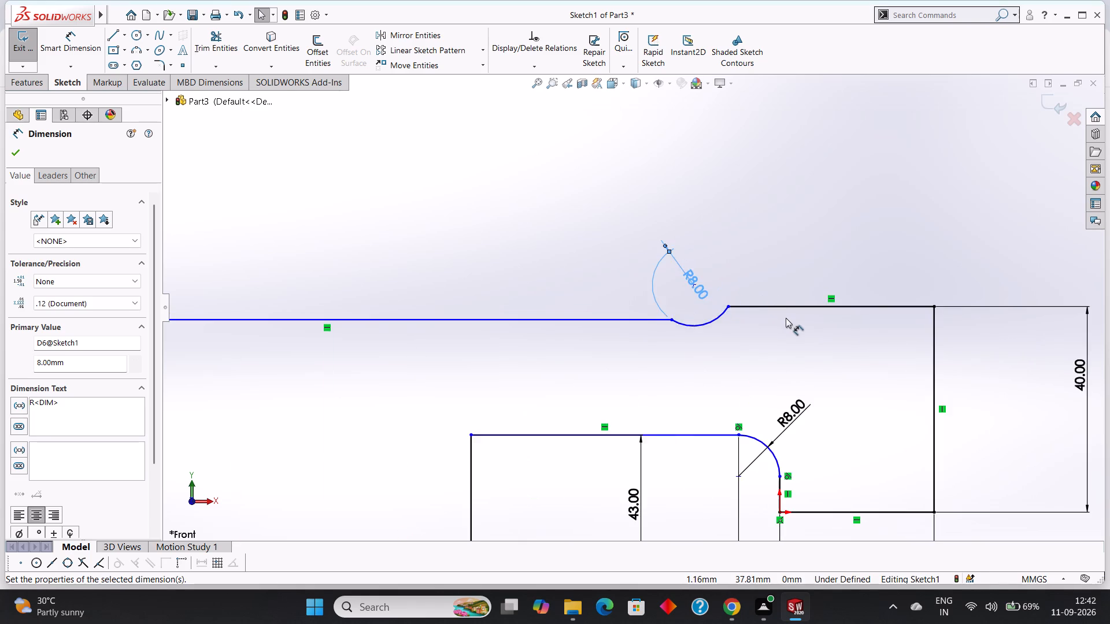
{"action": "scroll", "coordinate": [786, 318], "scroll_direction": "up", "scroll_amount": 4}
{"action": "scroll", "coordinate": [482, 344], "scroll_direction": "up", "scroll_amount": 3}
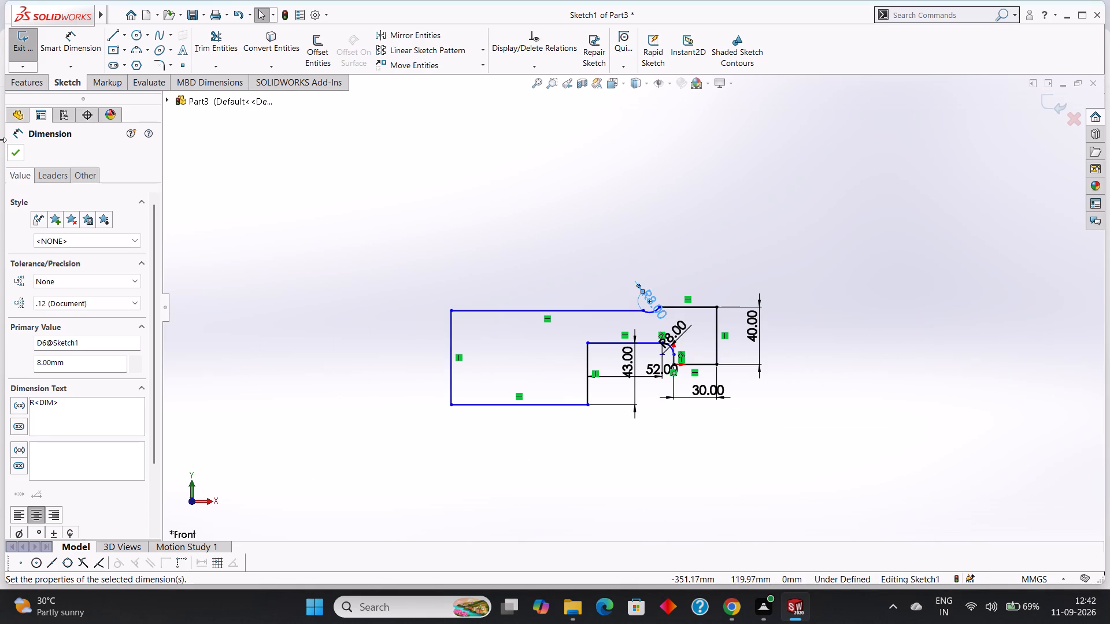
{"action": "left_click", "coordinate": [13, 157]}
{"action": "left_click", "coordinate": [680, 221]}
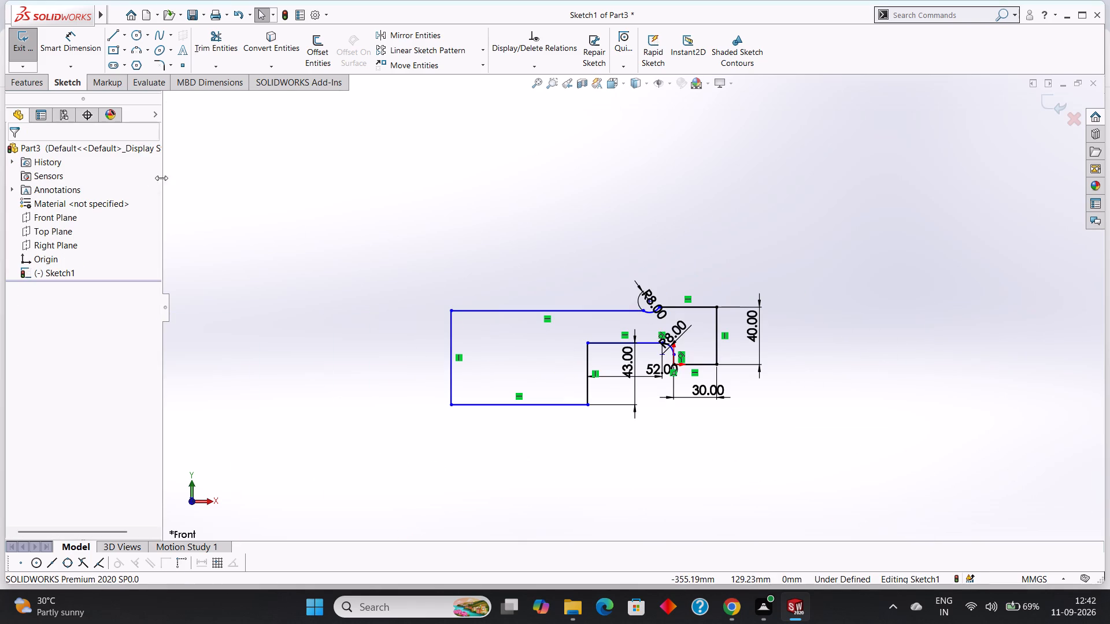
Extrude the stepped profile as a blind boss 50 mm deep from the sketch plane.
{"action": "left_click", "coordinate": [36, 83]}
{"action": "left_click", "coordinate": [33, 62]}
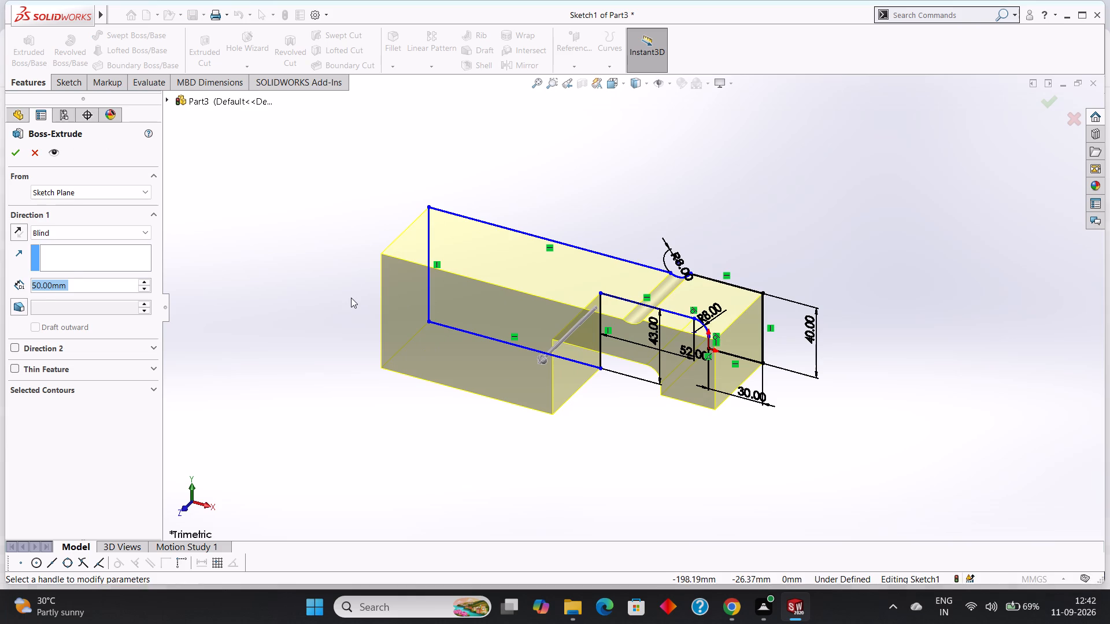
{"action": "type", "text": "50"}
{"action": "key", "text": "Return"}
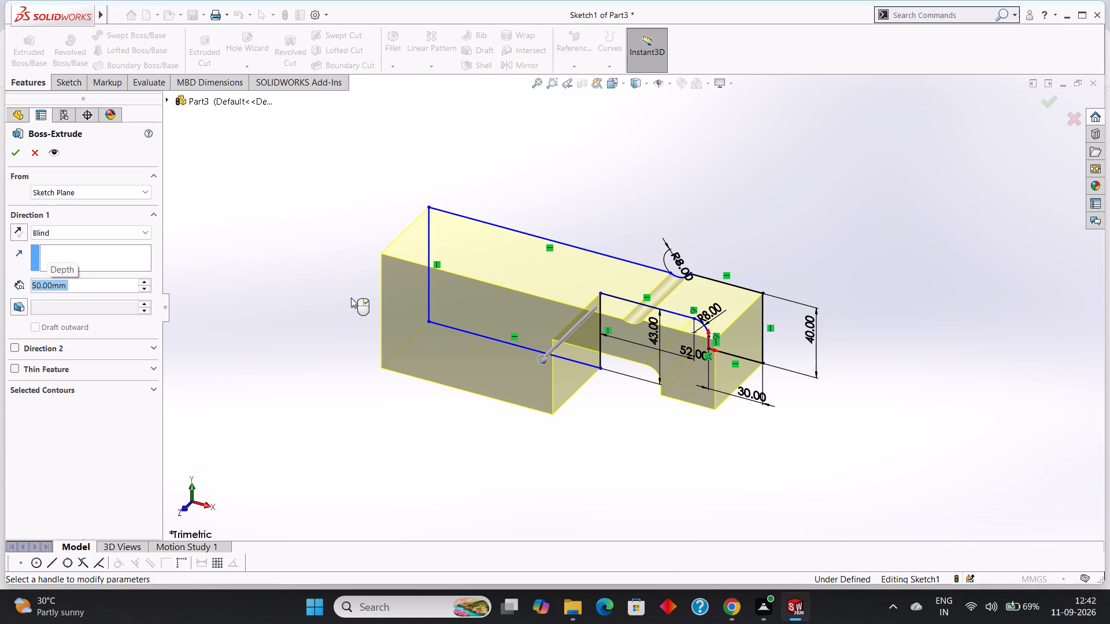
{"action": "left_click", "coordinate": [20, 159]}
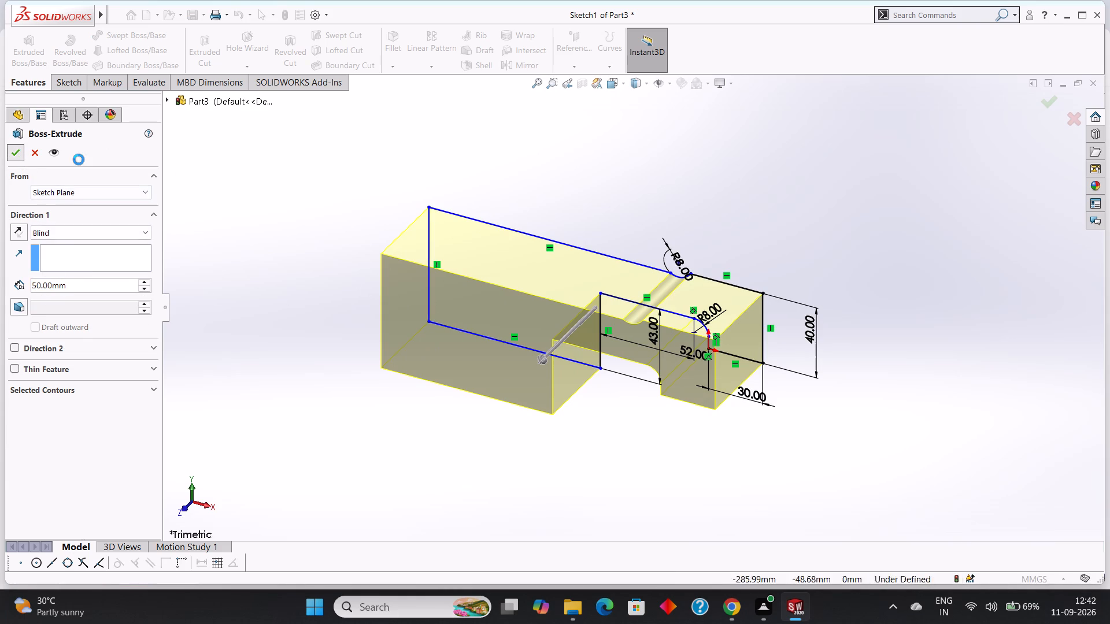
{"action": "left_click", "coordinate": [857, 251]}
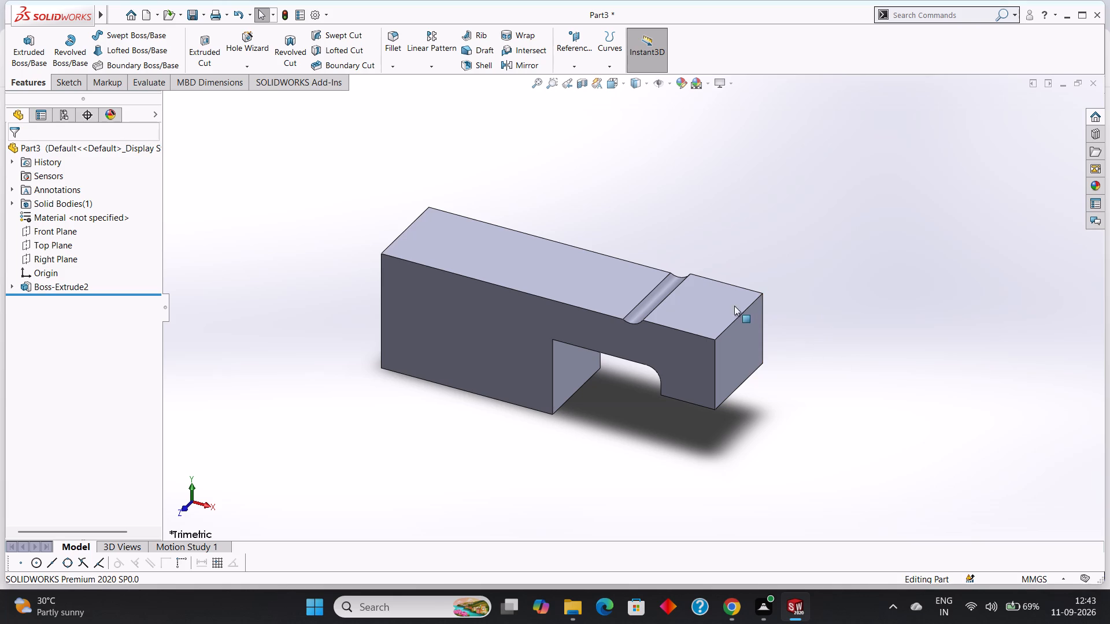
Start a new sketch on the top face of the raised end block, beside the arc groove.
{"action": "left_click", "coordinate": [701, 302]}
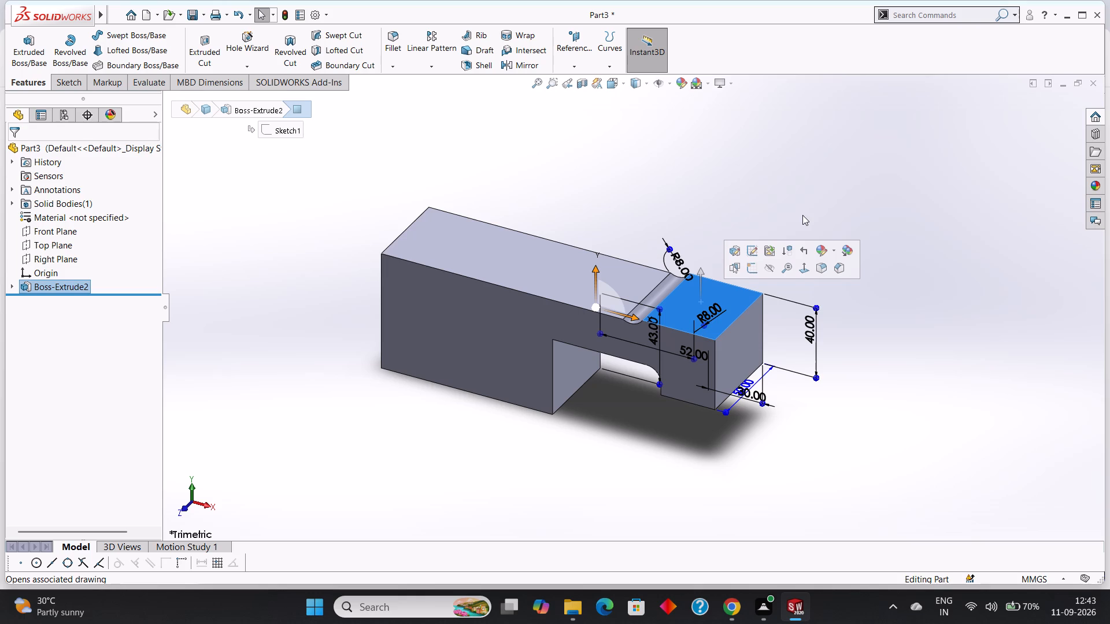
{"action": "key", "text": "ctrl+8"}
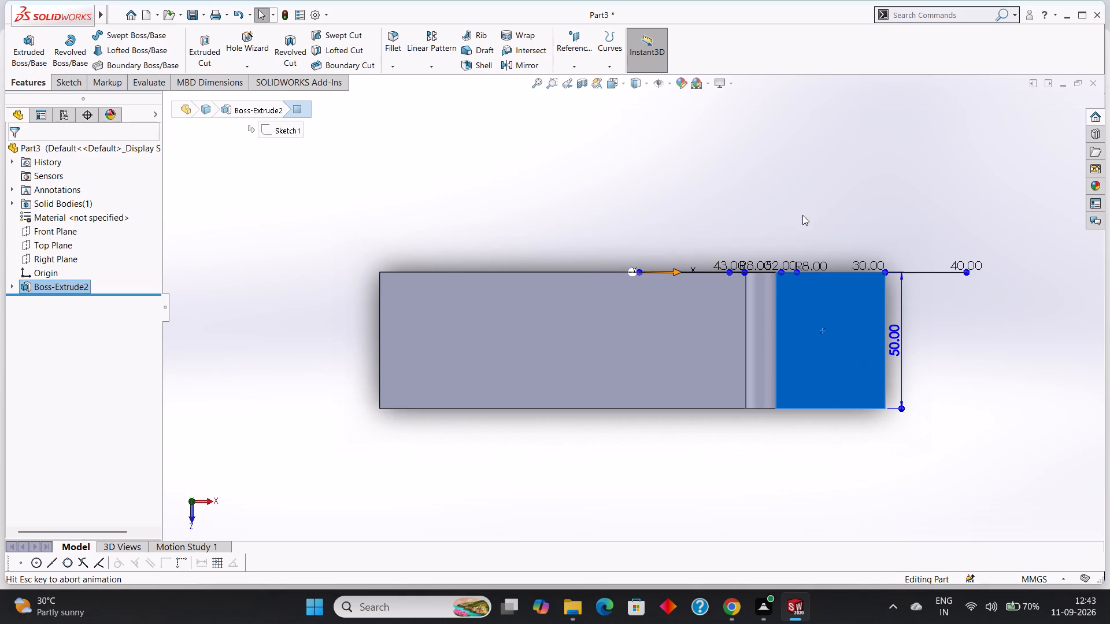
{"action": "right_click", "coordinate": [819, 293]}
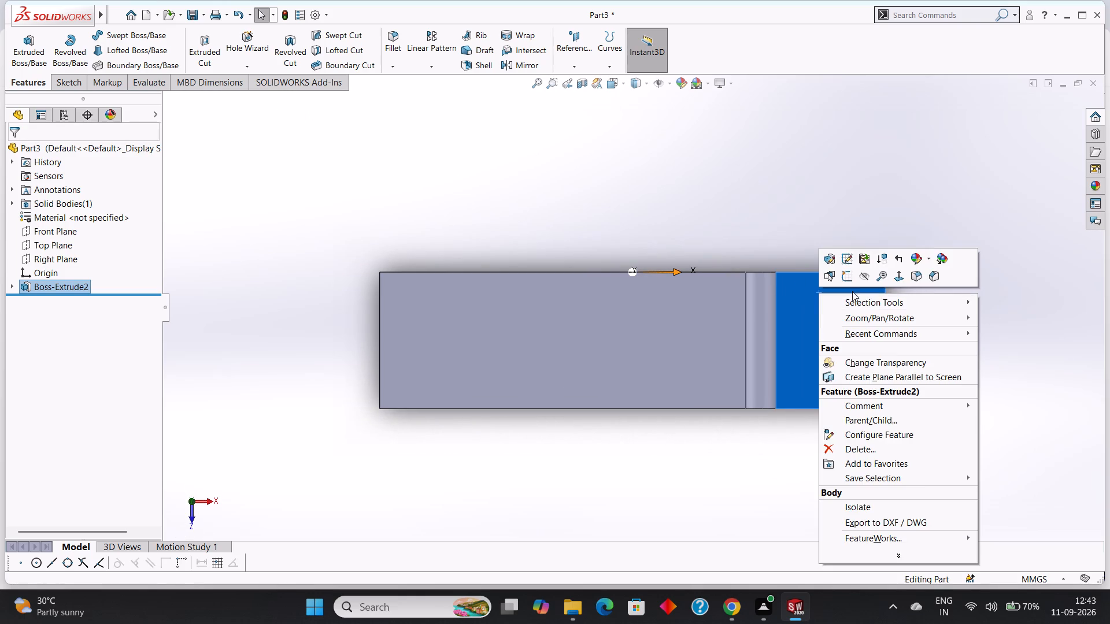
{"action": "left_click", "coordinate": [848, 281]}
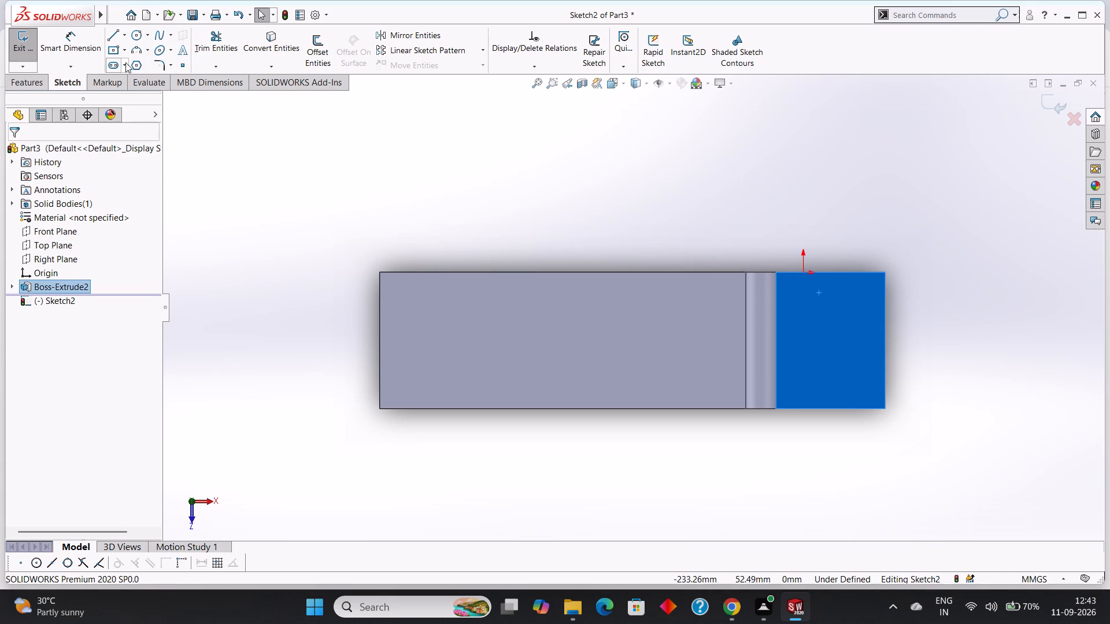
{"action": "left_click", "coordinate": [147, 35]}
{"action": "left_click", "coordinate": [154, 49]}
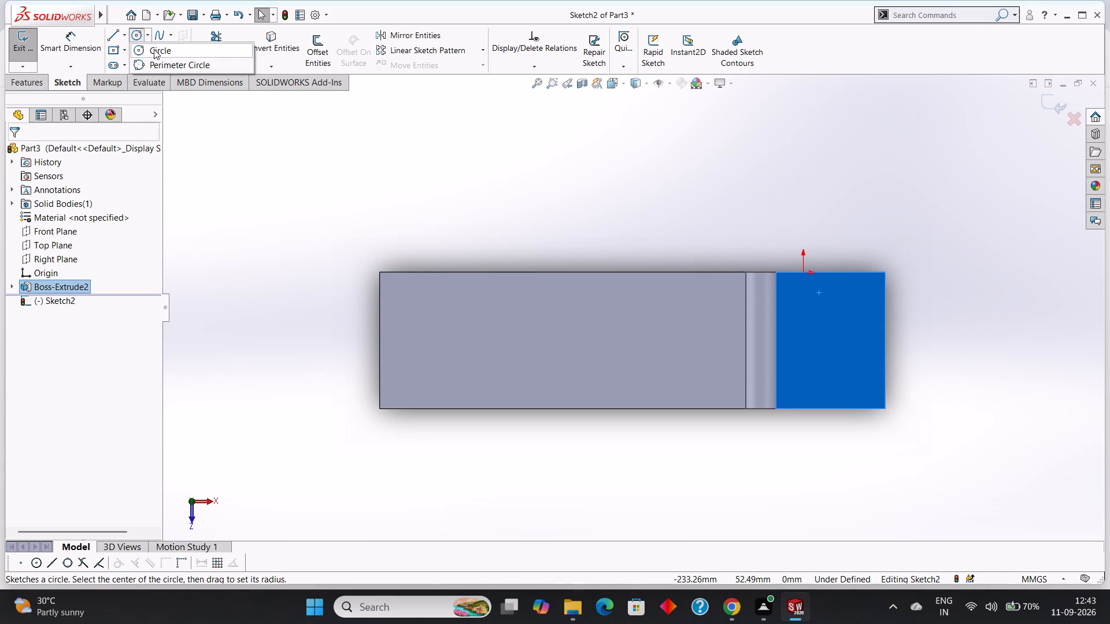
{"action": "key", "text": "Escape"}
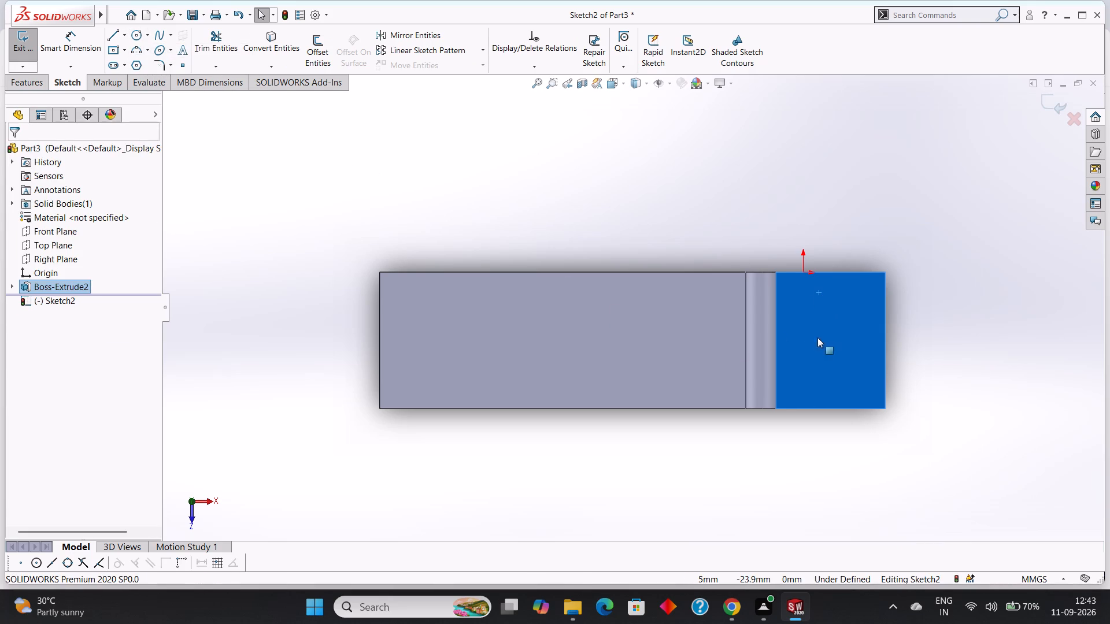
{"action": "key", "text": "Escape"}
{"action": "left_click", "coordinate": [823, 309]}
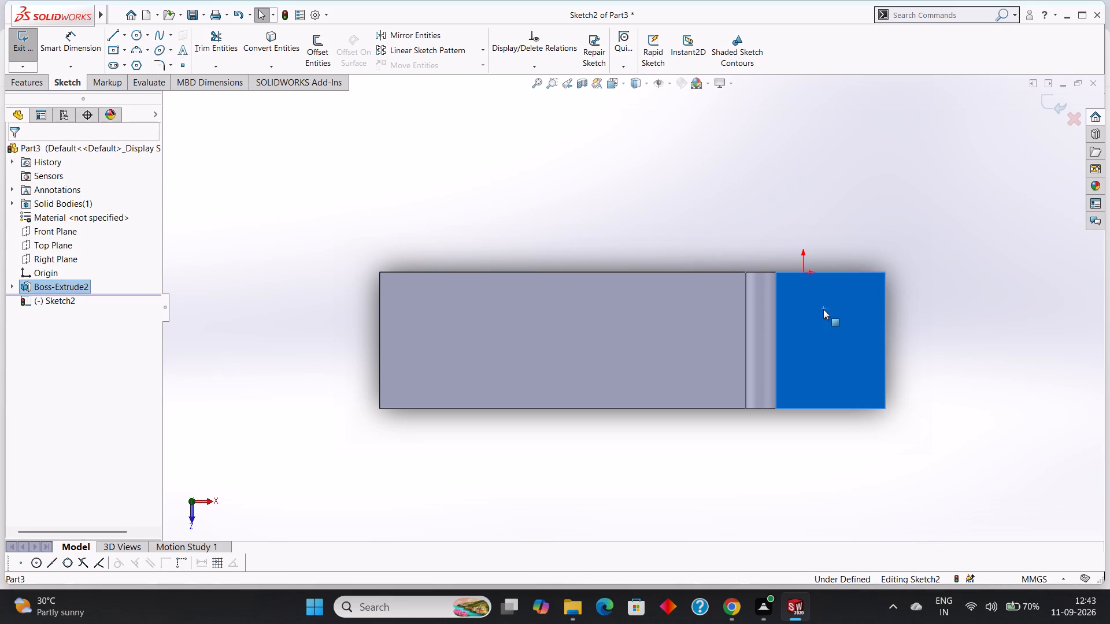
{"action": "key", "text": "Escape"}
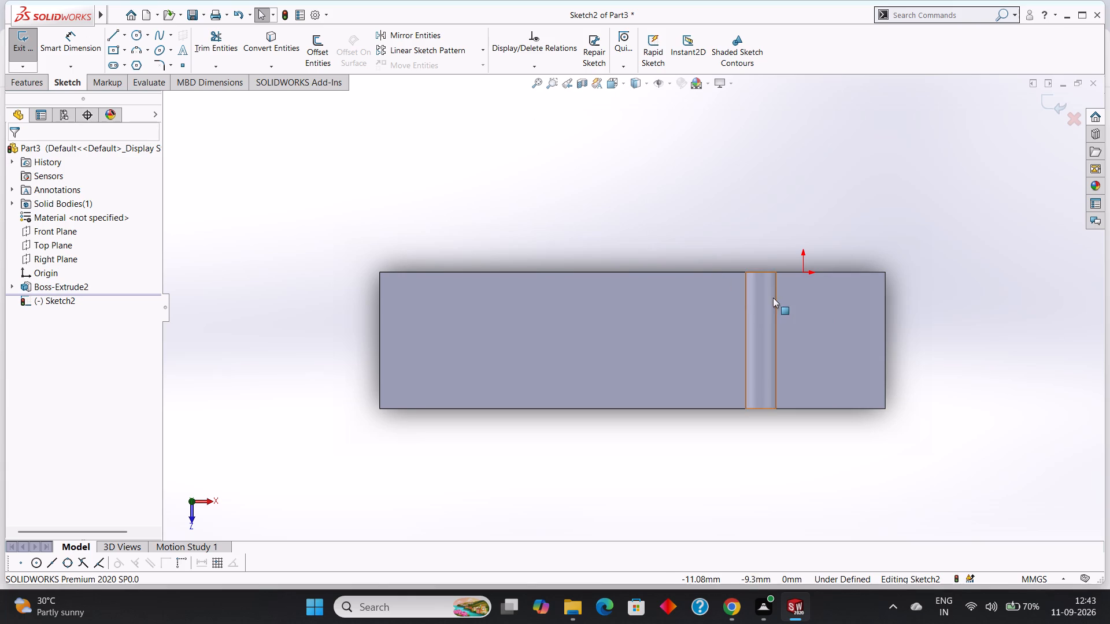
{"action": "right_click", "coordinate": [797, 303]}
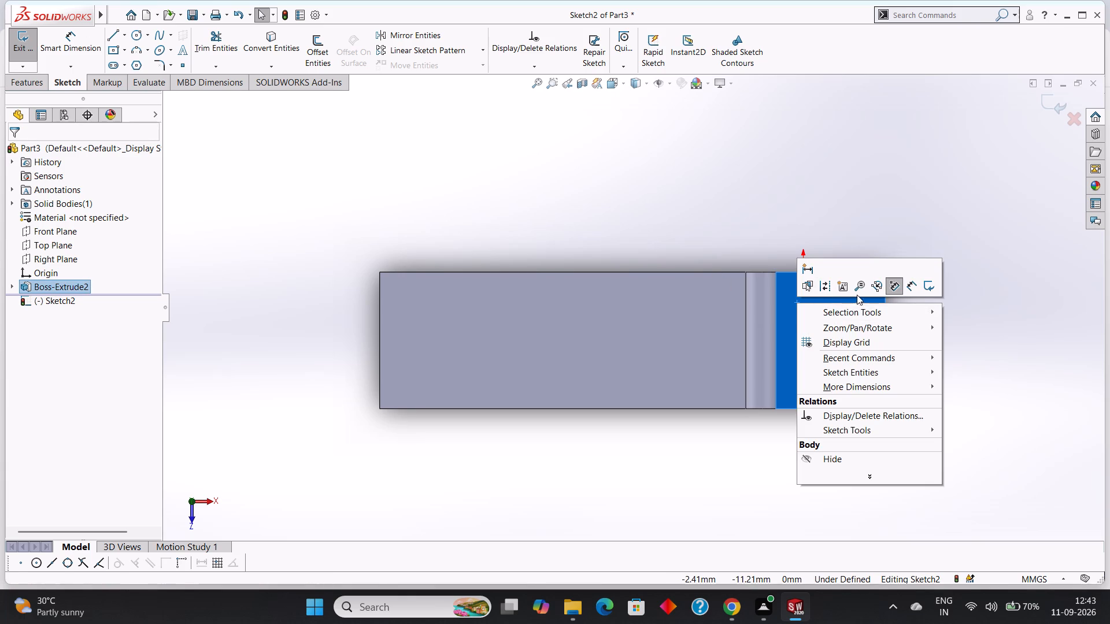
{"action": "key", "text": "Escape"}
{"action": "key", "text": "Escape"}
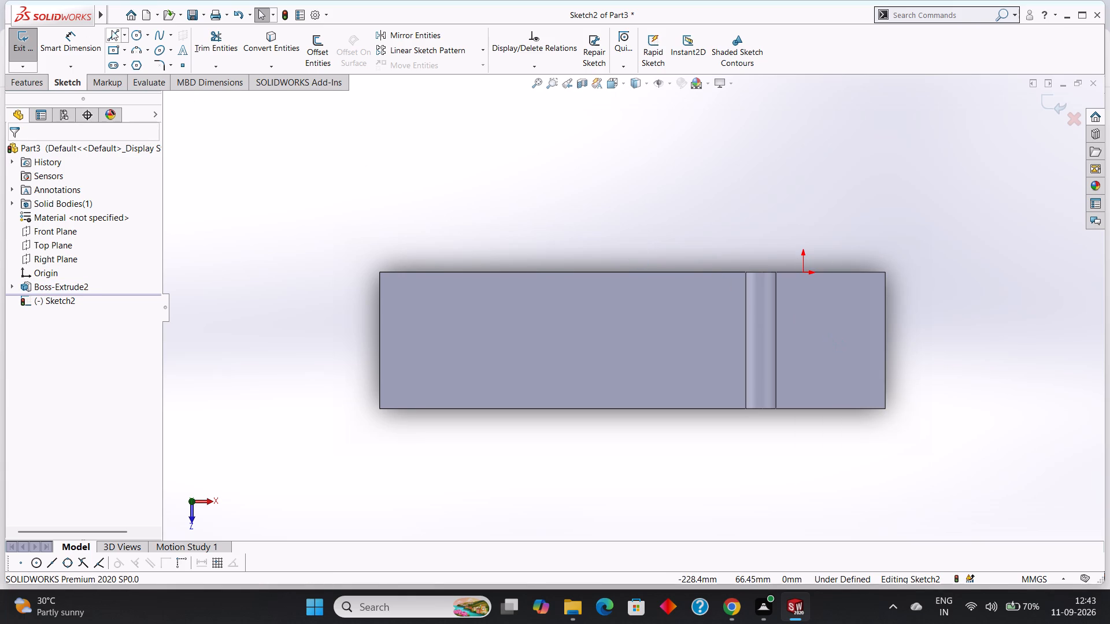
Sketch two concentric circles of radius 7.5 mm and 15 mm centred at X 10, Y -25 on the end block's top face.
{"action": "left_click", "coordinate": [130, 34]}
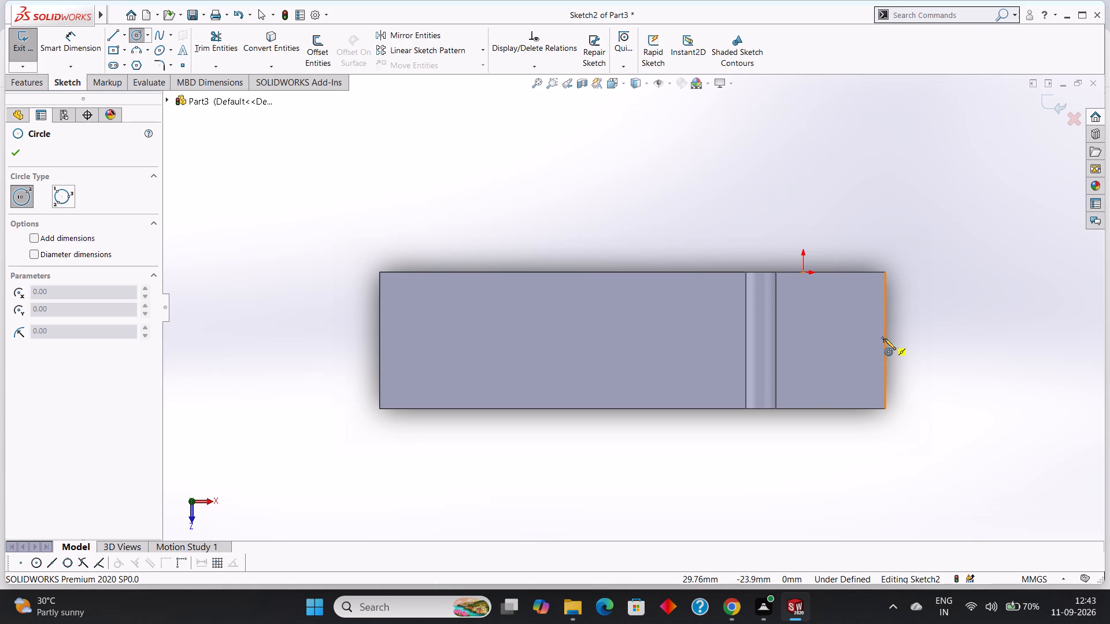
{"action": "left_click", "coordinate": [831, 338]}
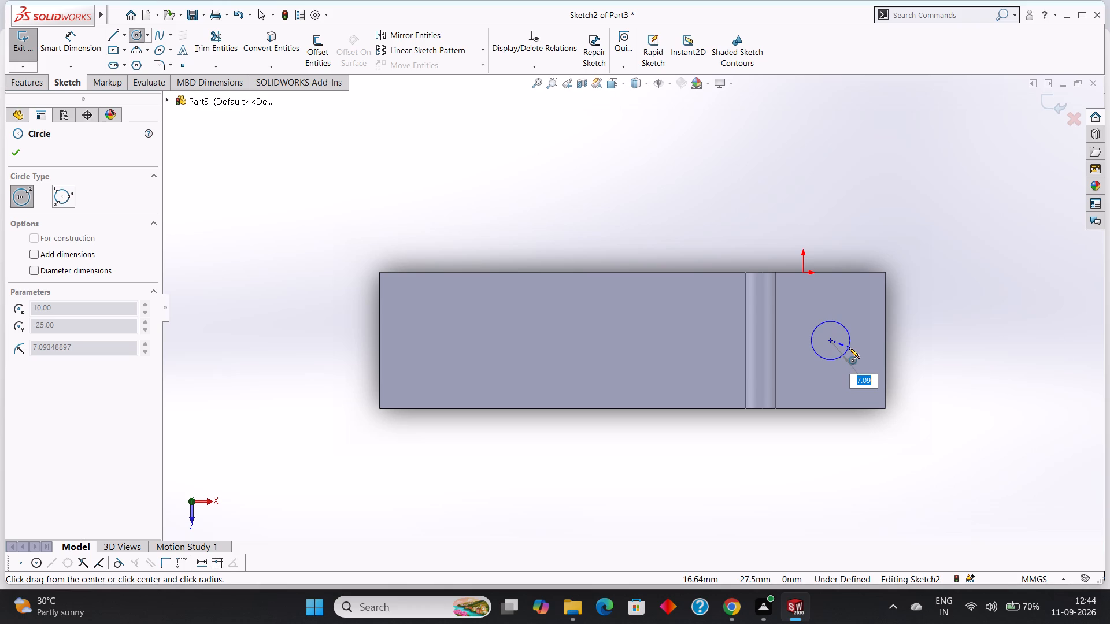
{"action": "type", "text": "7.5"}
{"action": "key", "text": "Return"}
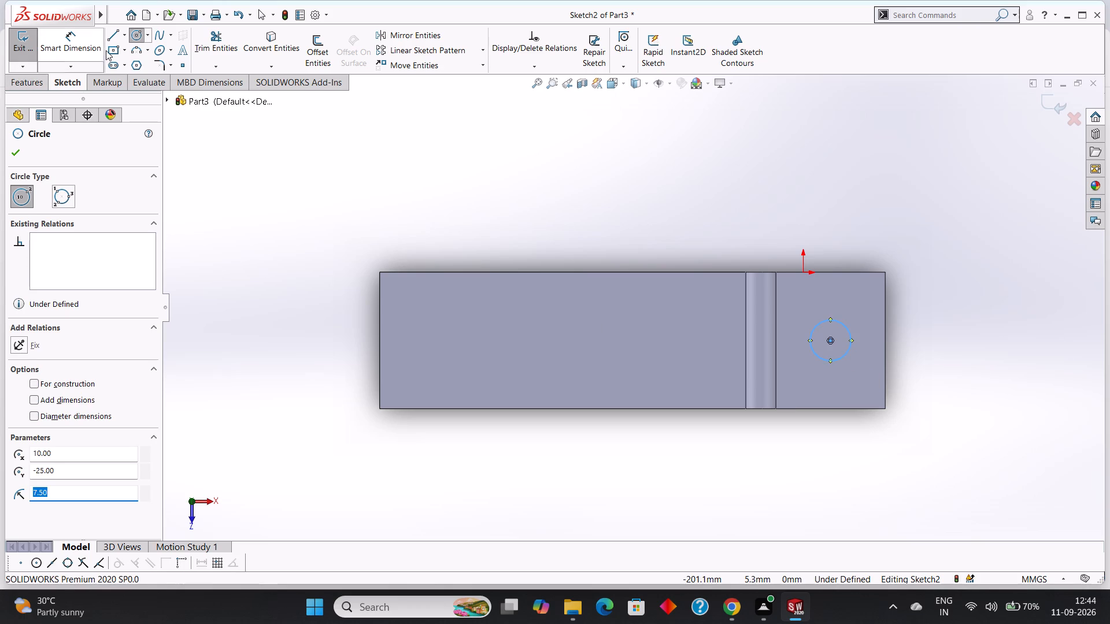
{"action": "left_click", "coordinate": [833, 340]}
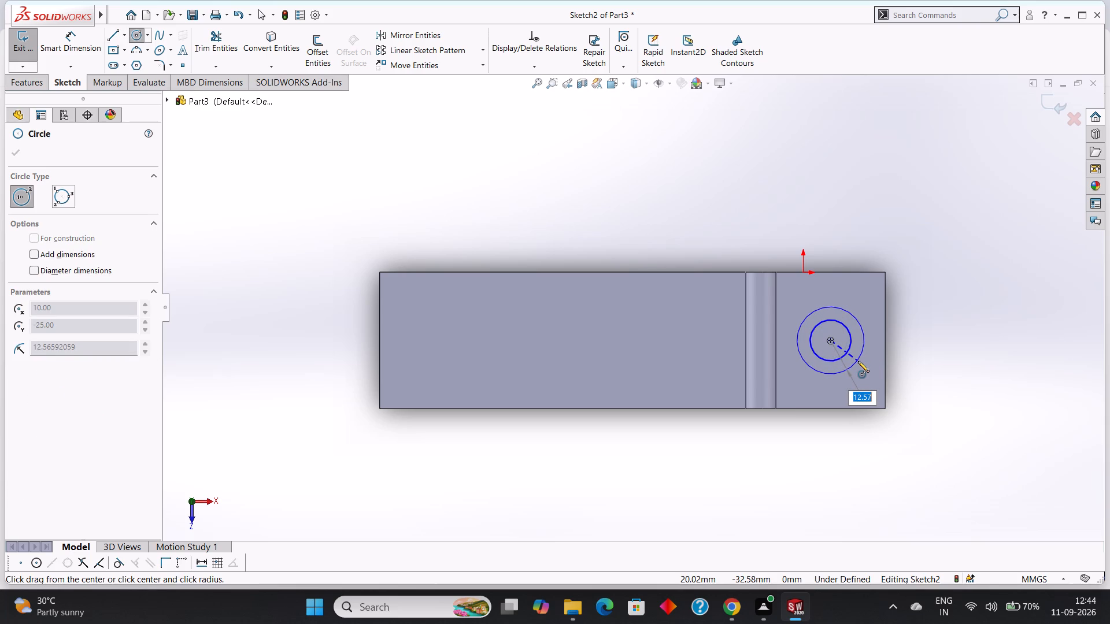
{"action": "type", "text": "15"}
{"action": "key", "text": "Return"}
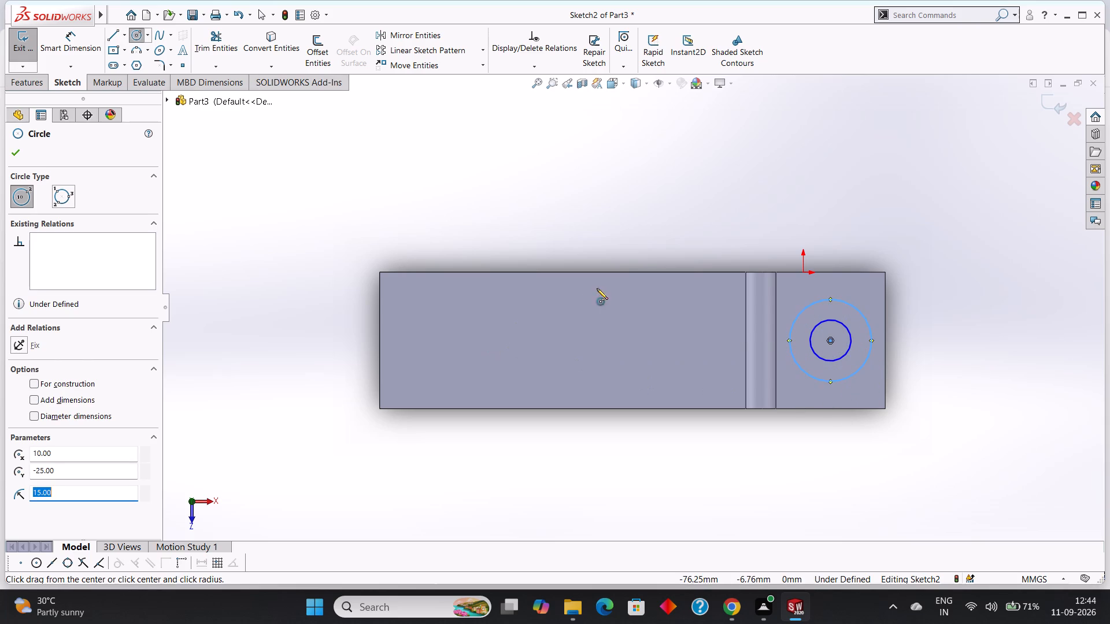
{"action": "left_click", "coordinate": [21, 149]}
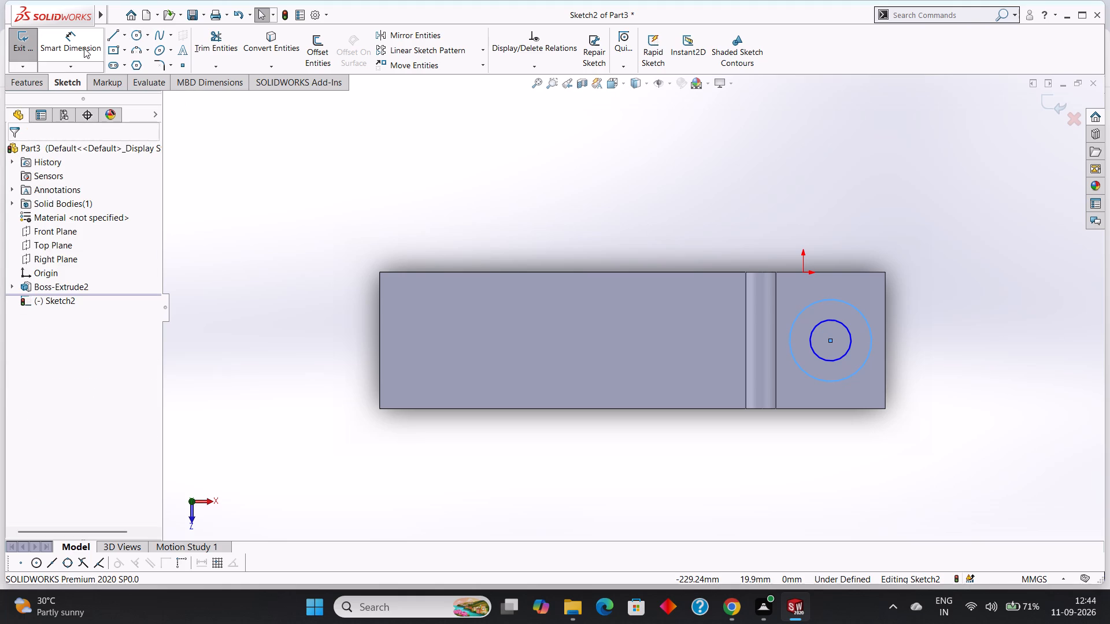
Extrude the ring between the two circles upward as a blind boss 40 mm deep, merged with the body.
{"action": "left_click", "coordinate": [39, 82]}
{"action": "left_click", "coordinate": [43, 46]}
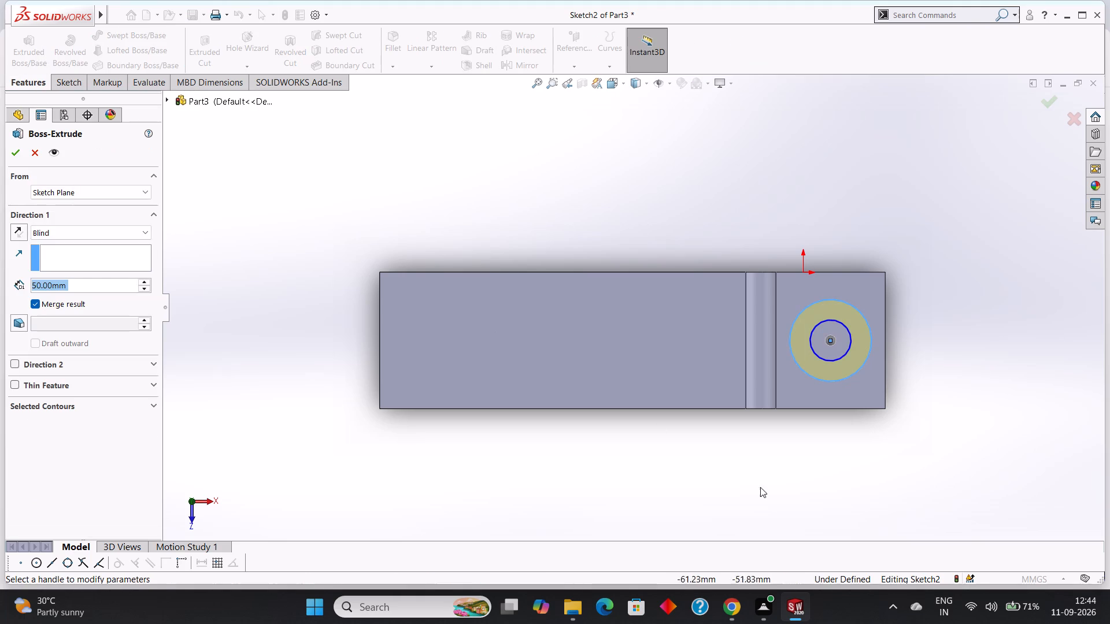
{"action": "scroll", "coordinate": [879, 492], "scroll_direction": "up", "scroll_amount": 1}
{"action": "middle_click_drag", "start_coordinate": [878, 491], "coordinate": [876, 392]}
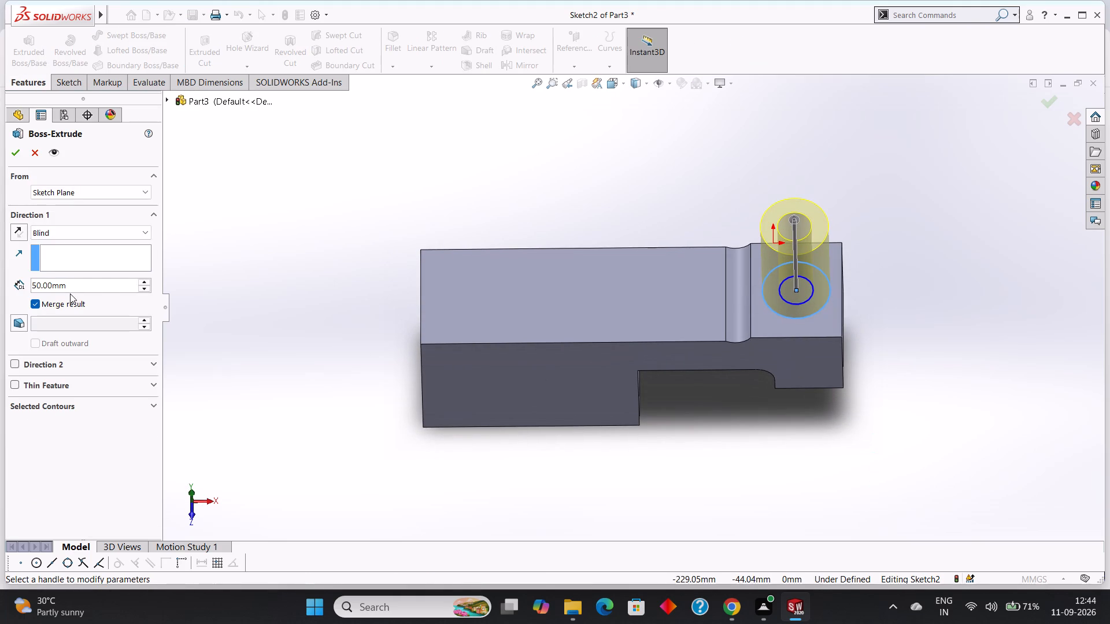
{"action": "left_click", "coordinate": [102, 283]}
{"action": "type", "text": "40"}
{"action": "key", "text": "Return"}
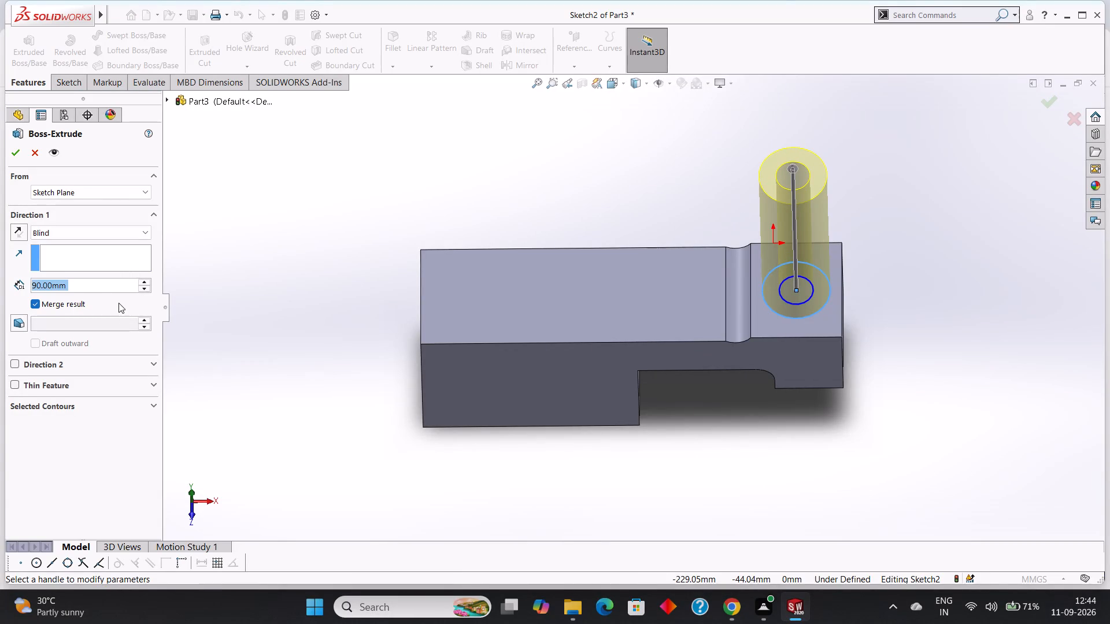
{"action": "key", "text": "BackSpace"}
{"action": "type", "text": "40"}
{"action": "key", "text": "Return"}
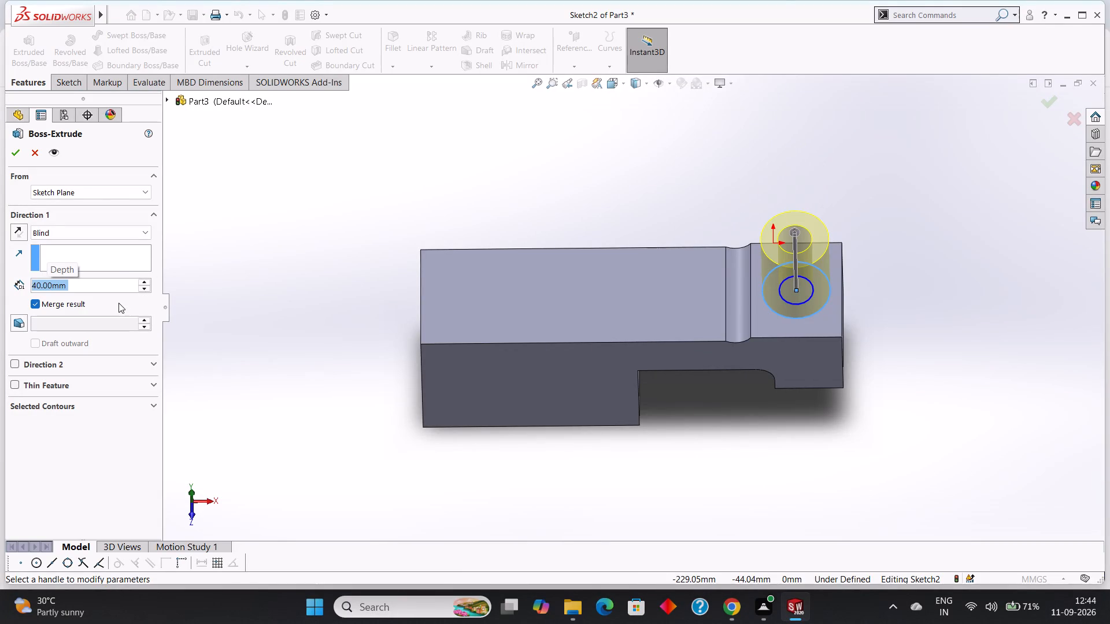
{"action": "left_click", "coordinate": [14, 158]}
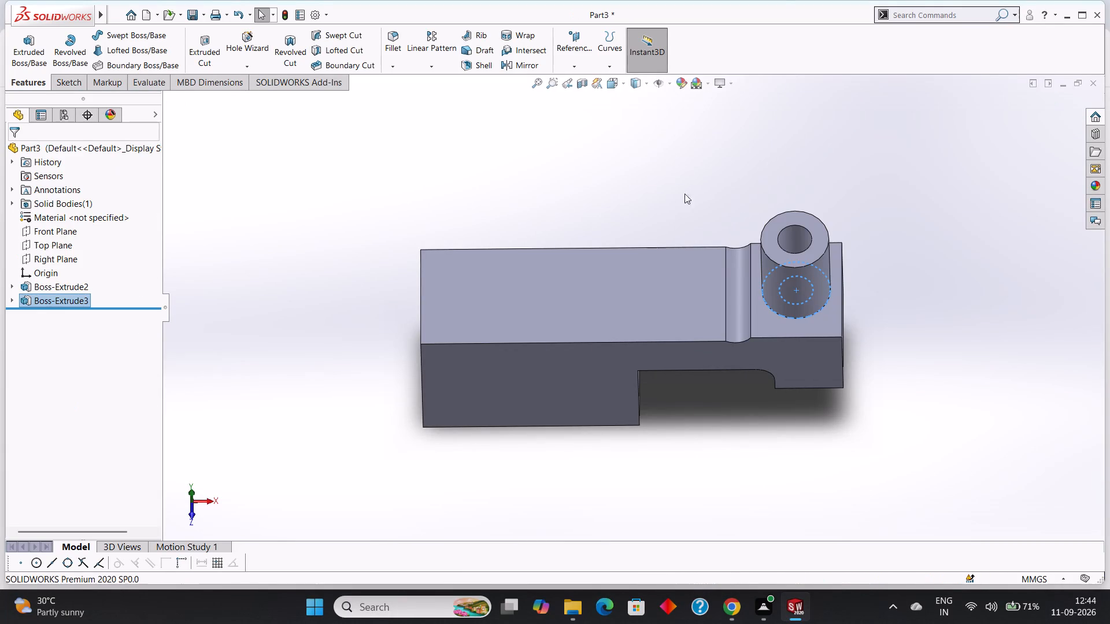
{"action": "left_click", "coordinate": [708, 183]}
Examine the part with its hollow cylindrical boss from several angles.
{"action": "middle_click_drag", "start_coordinate": [937, 248], "coordinate": [941, 246]}
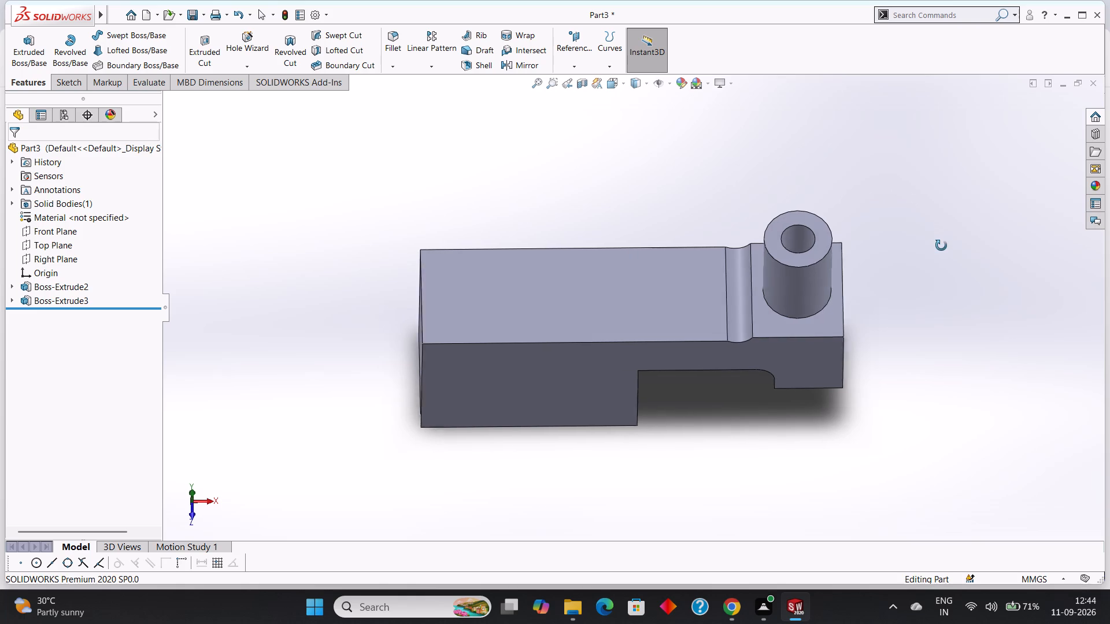
{"action": "middle_click_drag", "start_coordinate": [941, 246], "coordinate": [917, 154]}
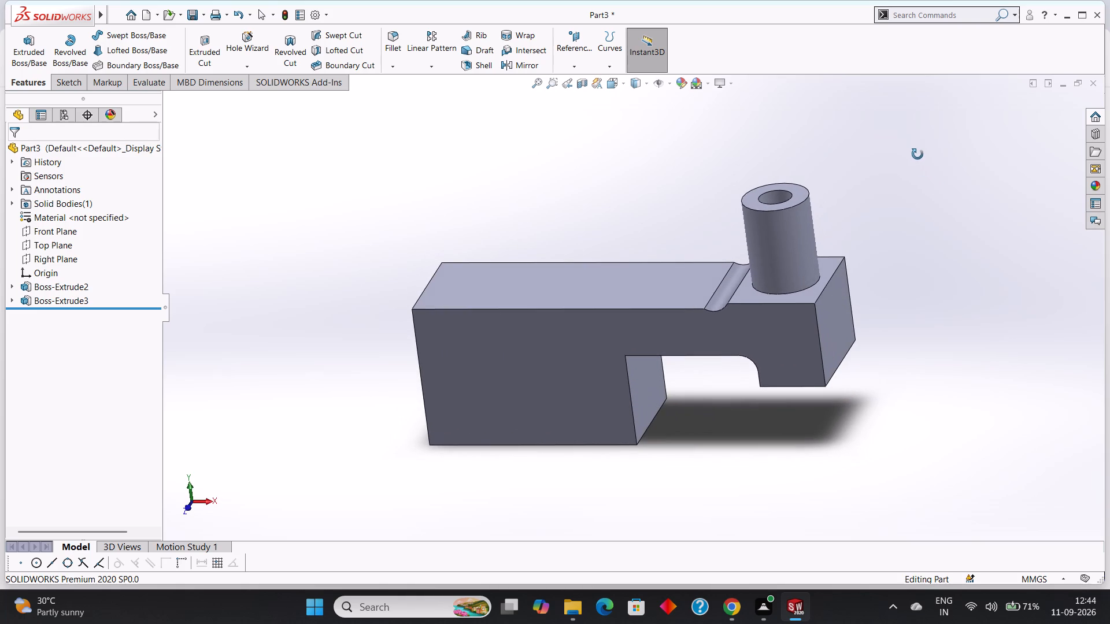
{"action": "middle_click_drag", "start_coordinate": [917, 154], "coordinate": [933, 199]}
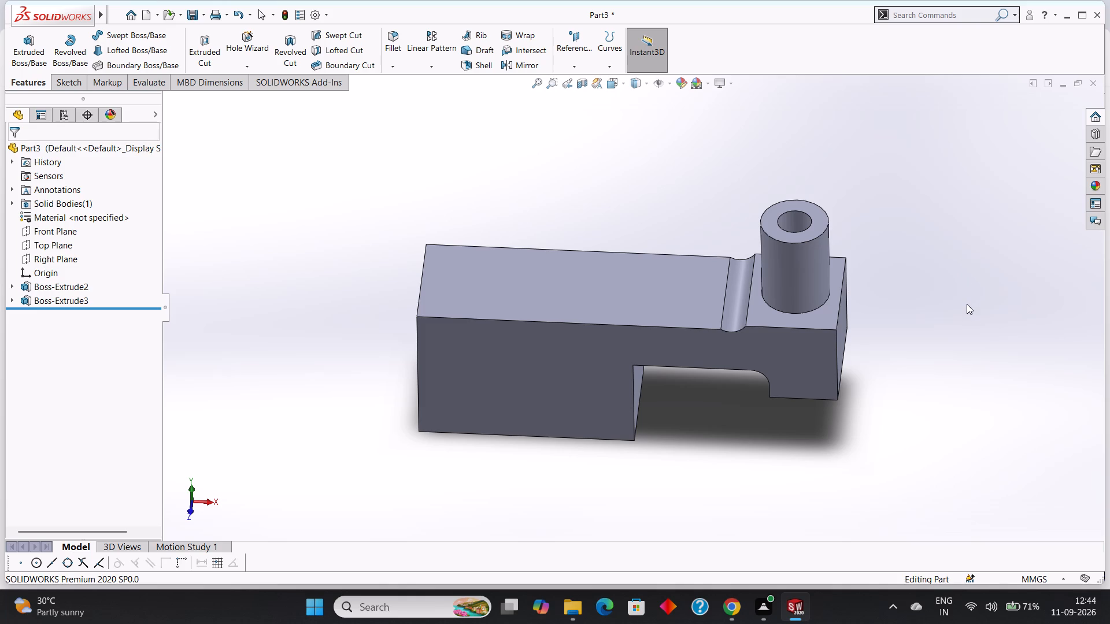
{"action": "middle_click_drag", "start_coordinate": [960, 378], "coordinate": [957, 289]}
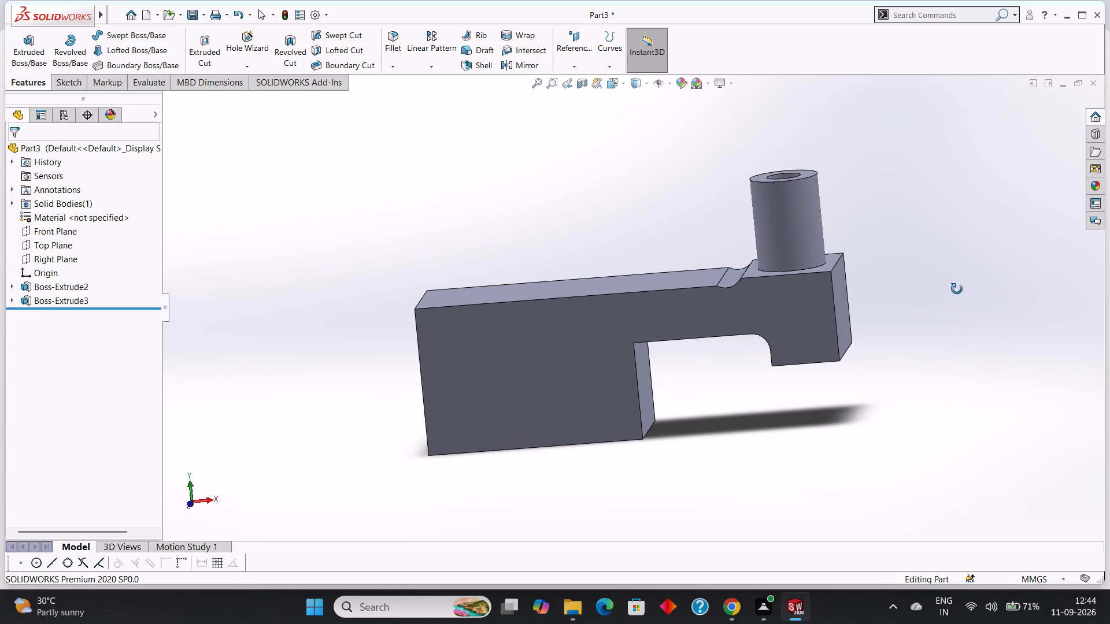
{"action": "middle_click_drag", "start_coordinate": [957, 289], "coordinate": [952, 330]}
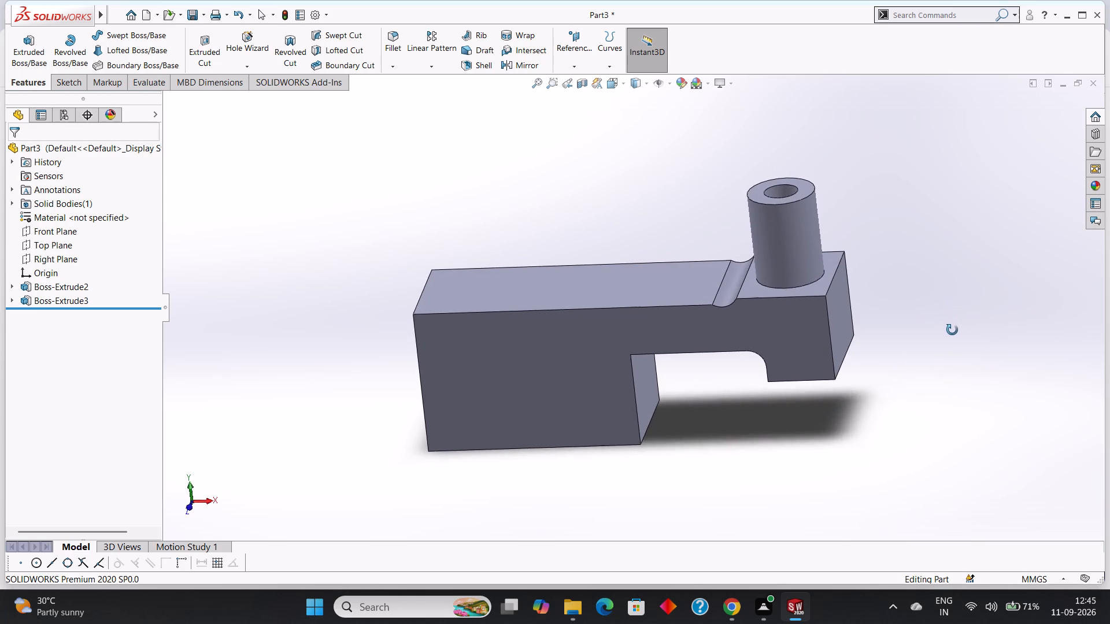
{"action": "middle_click_drag", "start_coordinate": [952, 330], "coordinate": [952, 344]}
{"action": "scroll", "coordinate": [952, 344], "scroll_direction": "down", "scroll_amount": 1}
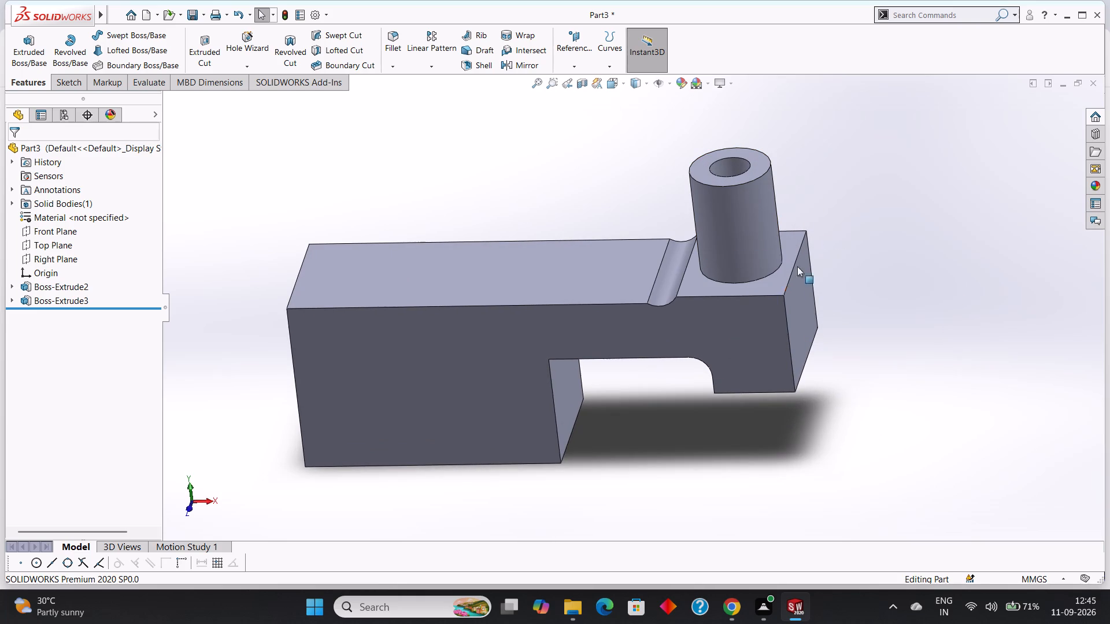
{"action": "scroll", "coordinate": [860, 304], "scroll_direction": "up", "scroll_amount": 2}
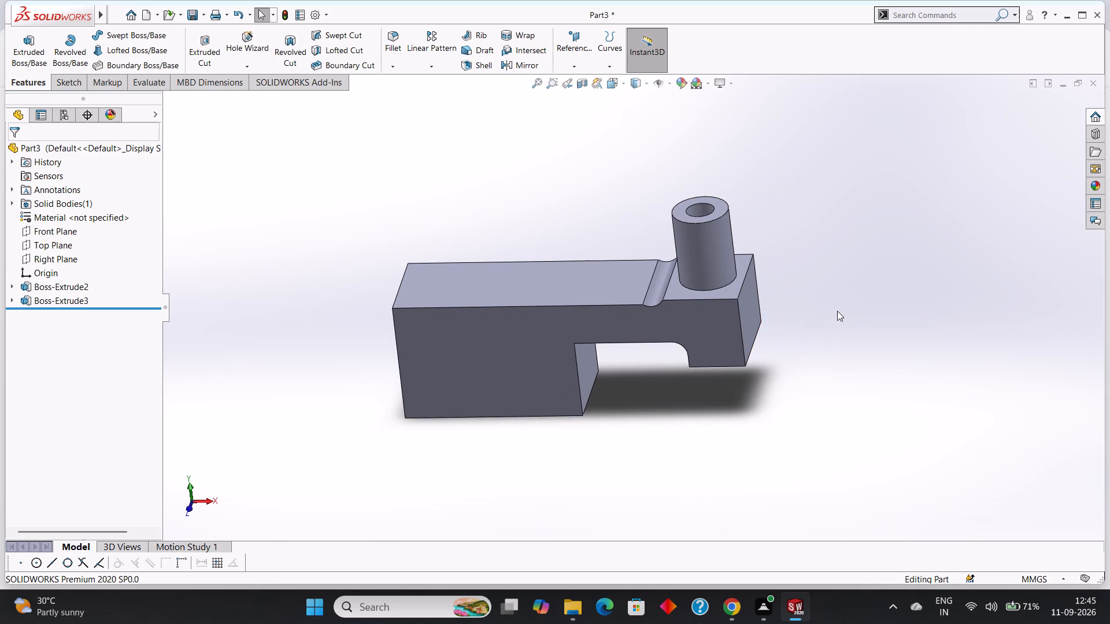
{"action": "scroll", "coordinate": [837, 317], "scroll_direction": "up", "scroll_amount": 1}
{"action": "middle_click_drag", "start_coordinate": [837, 317], "coordinate": [839, 417]}
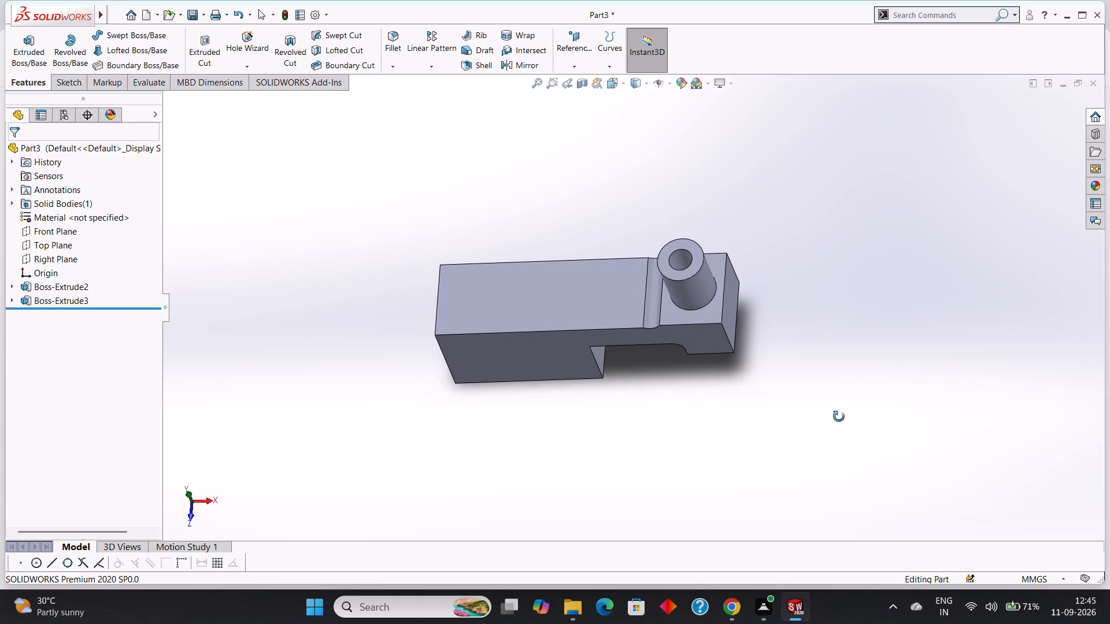
{"action": "middle_click_drag", "start_coordinate": [839, 417], "coordinate": [843, 431]}
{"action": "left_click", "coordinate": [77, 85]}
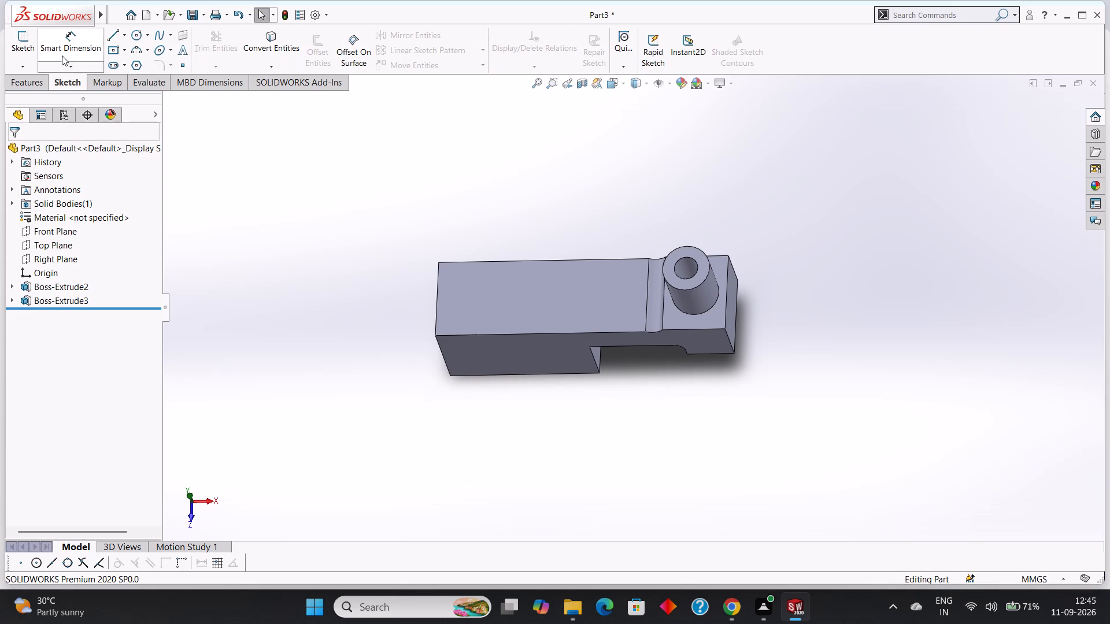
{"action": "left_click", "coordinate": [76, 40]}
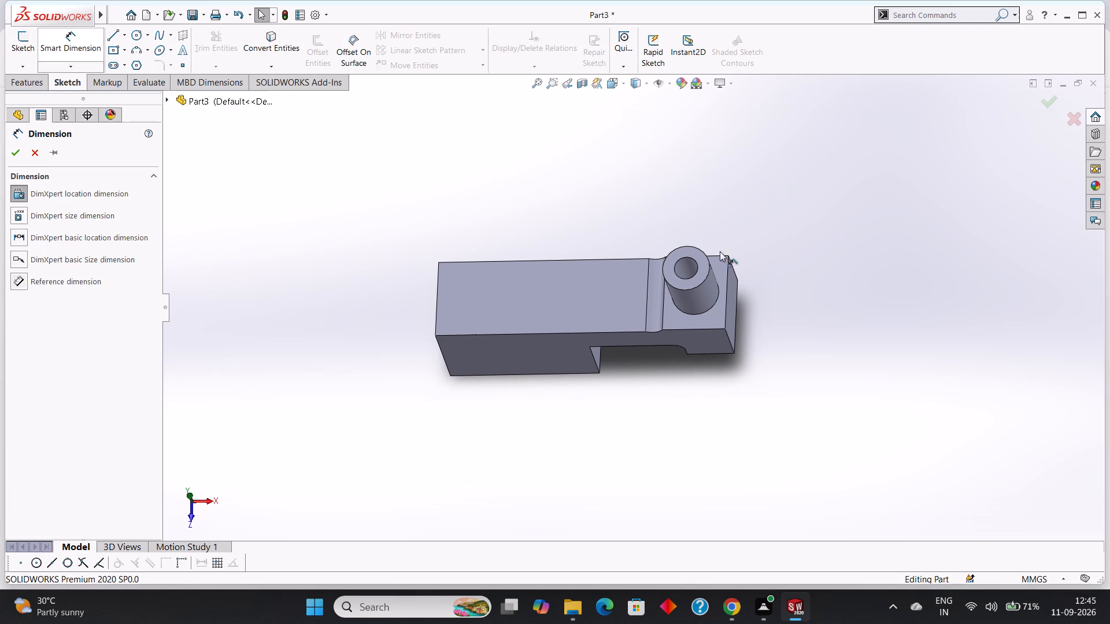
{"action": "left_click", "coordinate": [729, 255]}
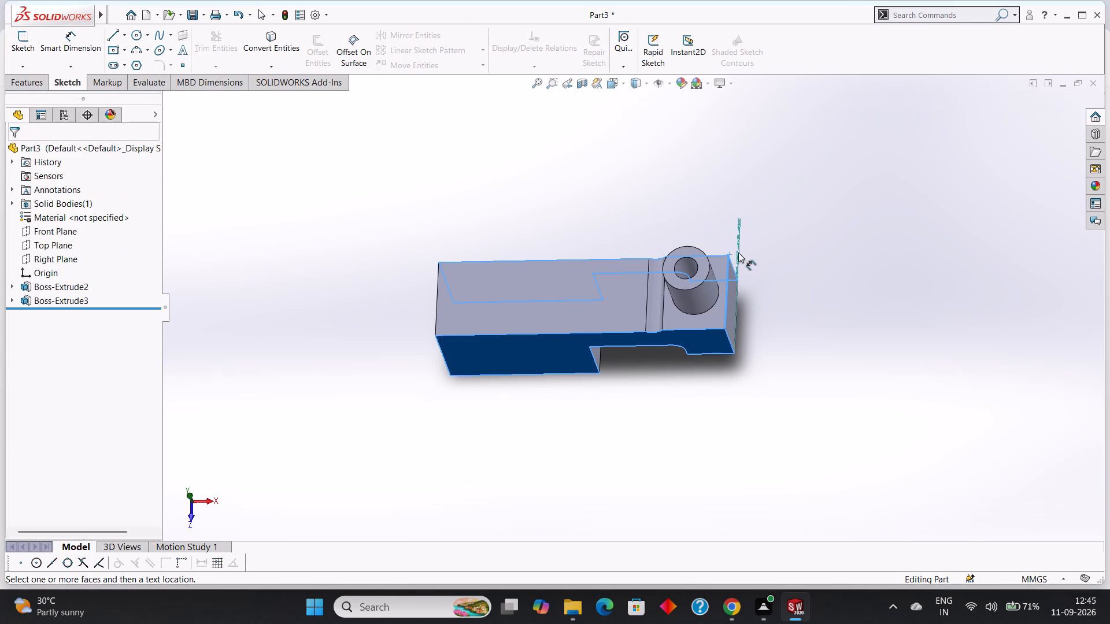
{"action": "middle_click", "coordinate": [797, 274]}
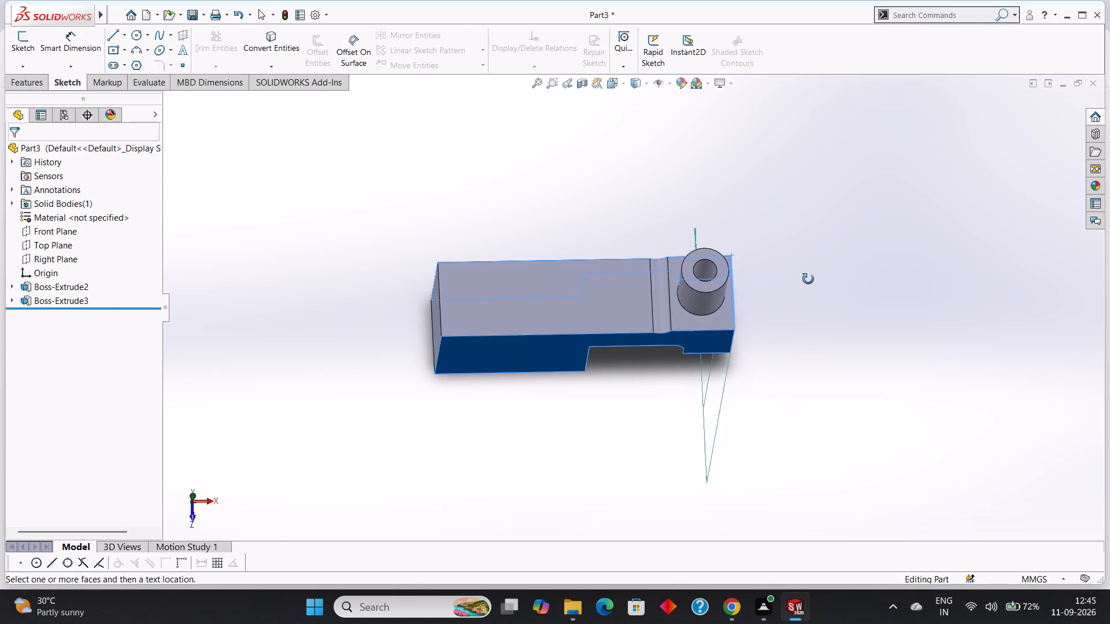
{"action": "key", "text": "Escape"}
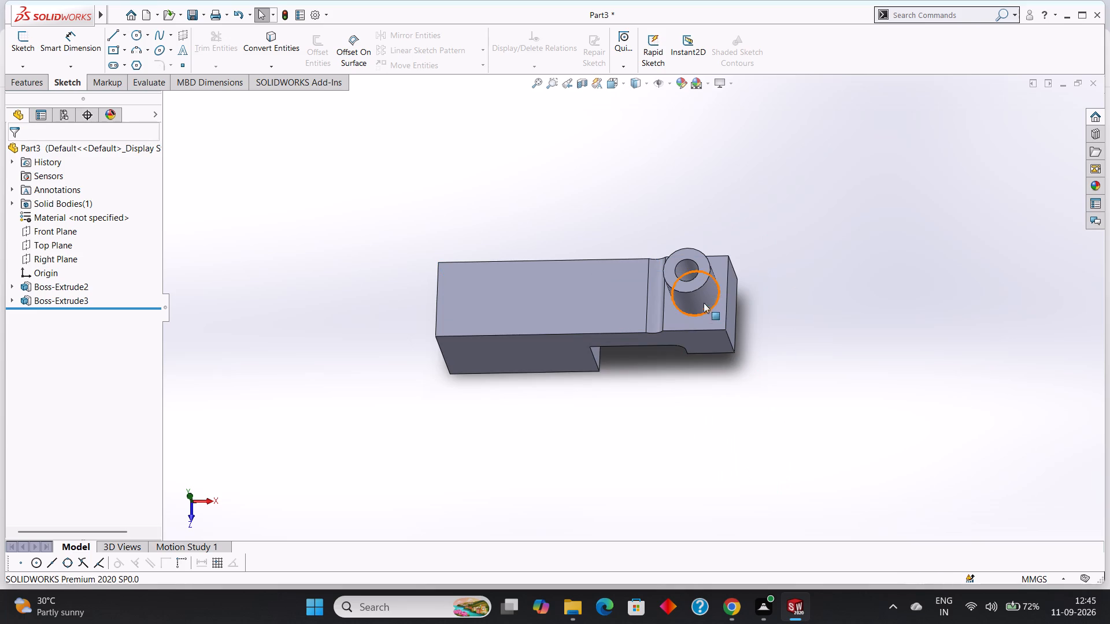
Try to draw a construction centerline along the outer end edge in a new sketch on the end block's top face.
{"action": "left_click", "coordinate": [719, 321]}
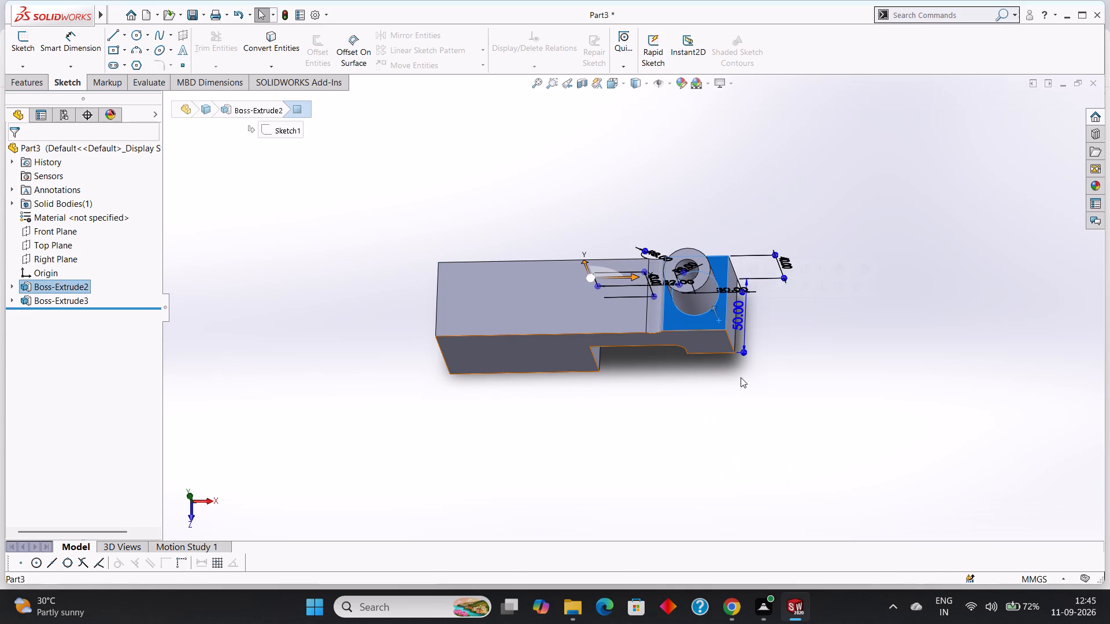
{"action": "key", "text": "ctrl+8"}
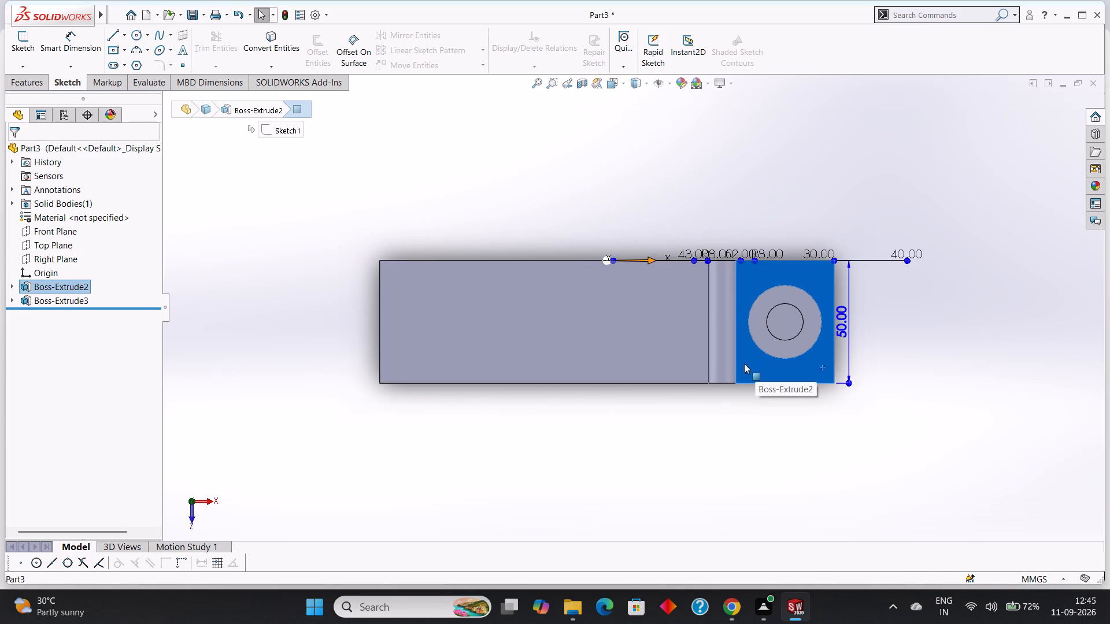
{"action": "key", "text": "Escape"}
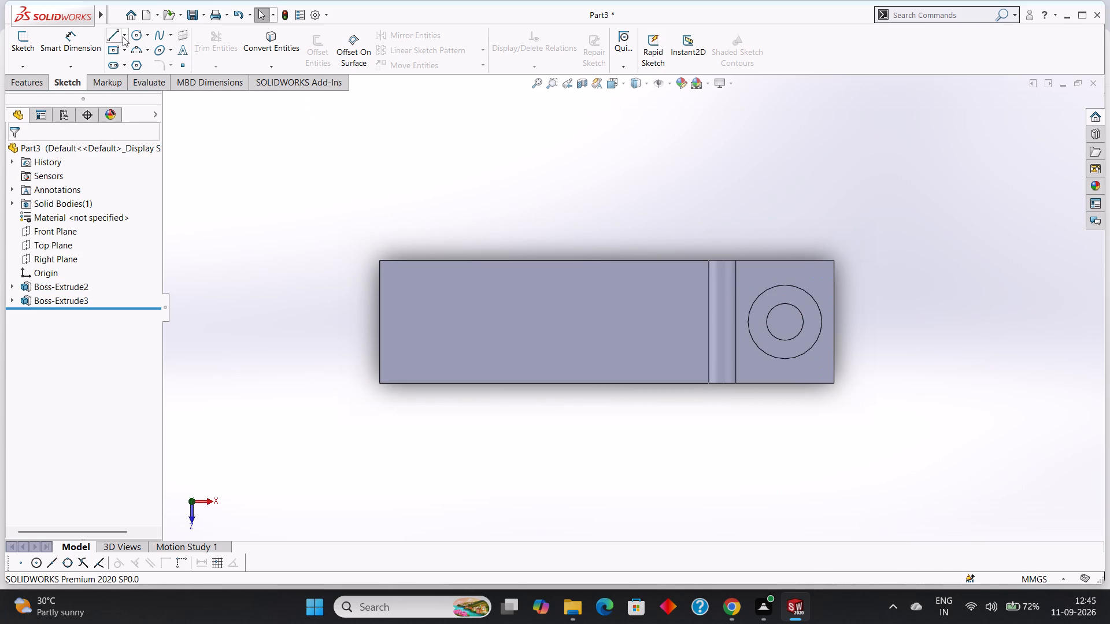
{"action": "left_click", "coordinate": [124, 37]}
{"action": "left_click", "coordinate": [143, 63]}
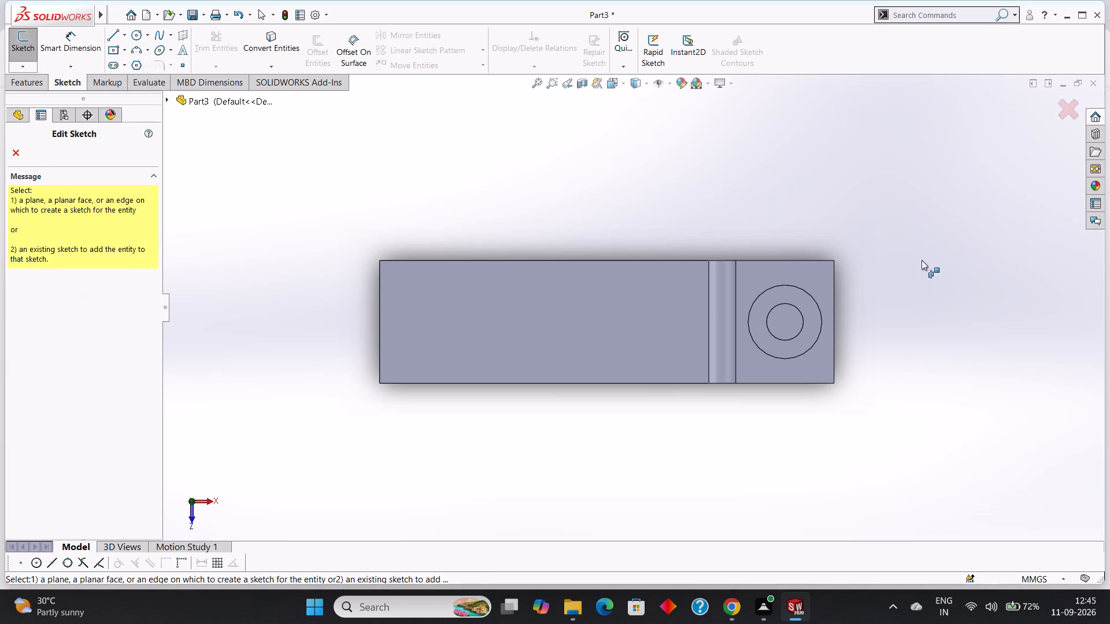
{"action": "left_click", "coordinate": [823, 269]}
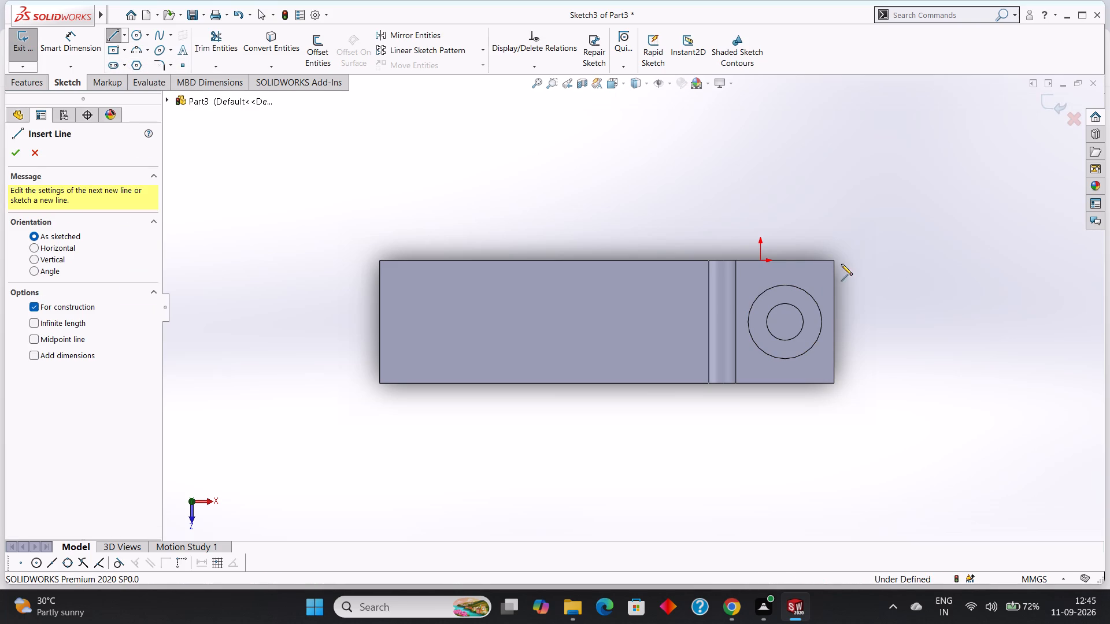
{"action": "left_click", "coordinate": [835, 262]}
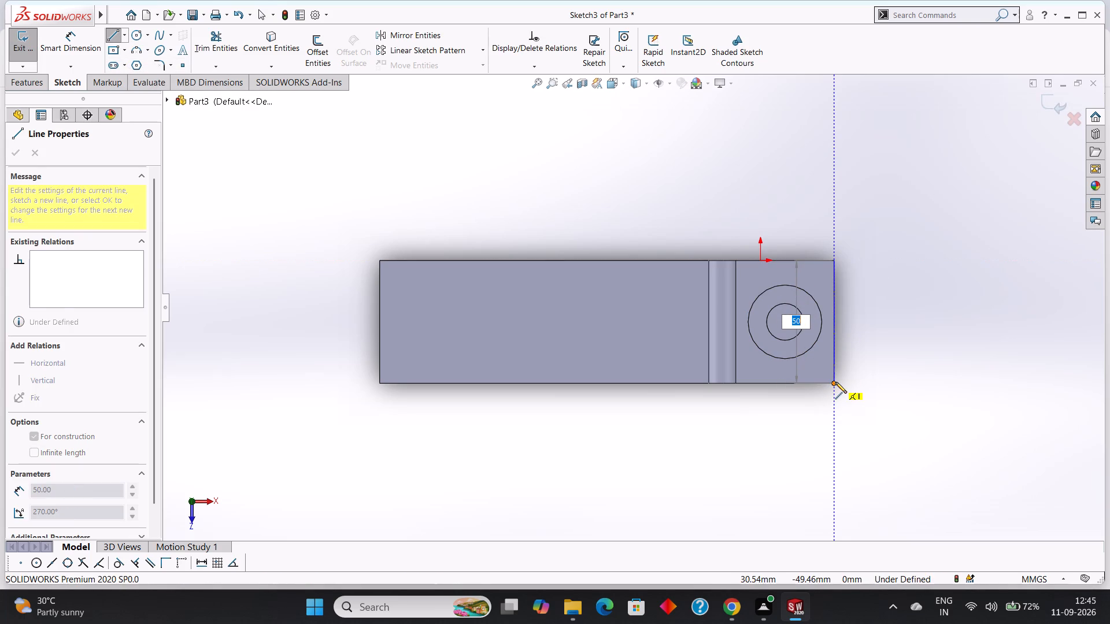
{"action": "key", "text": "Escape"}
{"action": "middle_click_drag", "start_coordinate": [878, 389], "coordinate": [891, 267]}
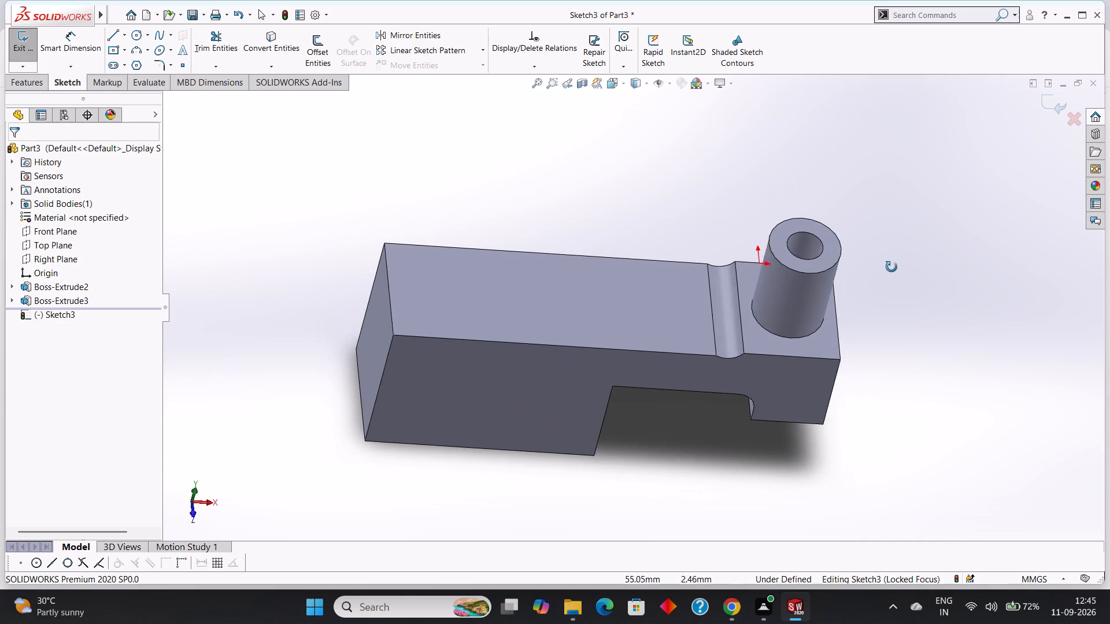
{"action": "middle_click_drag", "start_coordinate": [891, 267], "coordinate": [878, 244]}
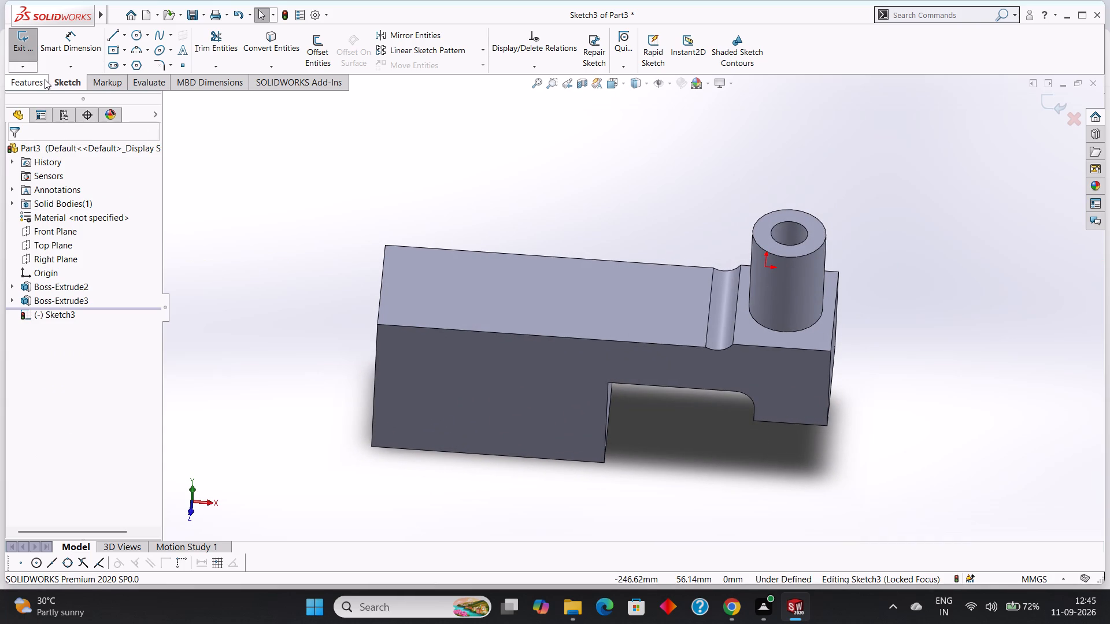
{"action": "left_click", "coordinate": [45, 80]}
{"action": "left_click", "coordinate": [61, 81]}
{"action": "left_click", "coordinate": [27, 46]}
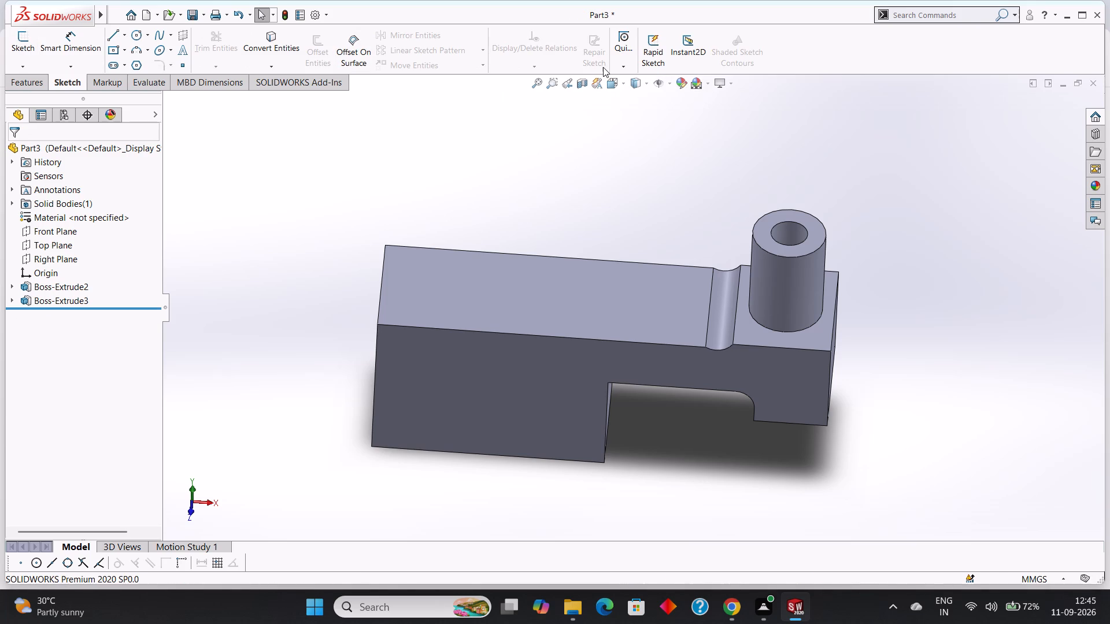
Create a reference plane offset 25 mm from the Front Plane, running through the middle of the part.
{"action": "left_click", "coordinate": [39, 79]}
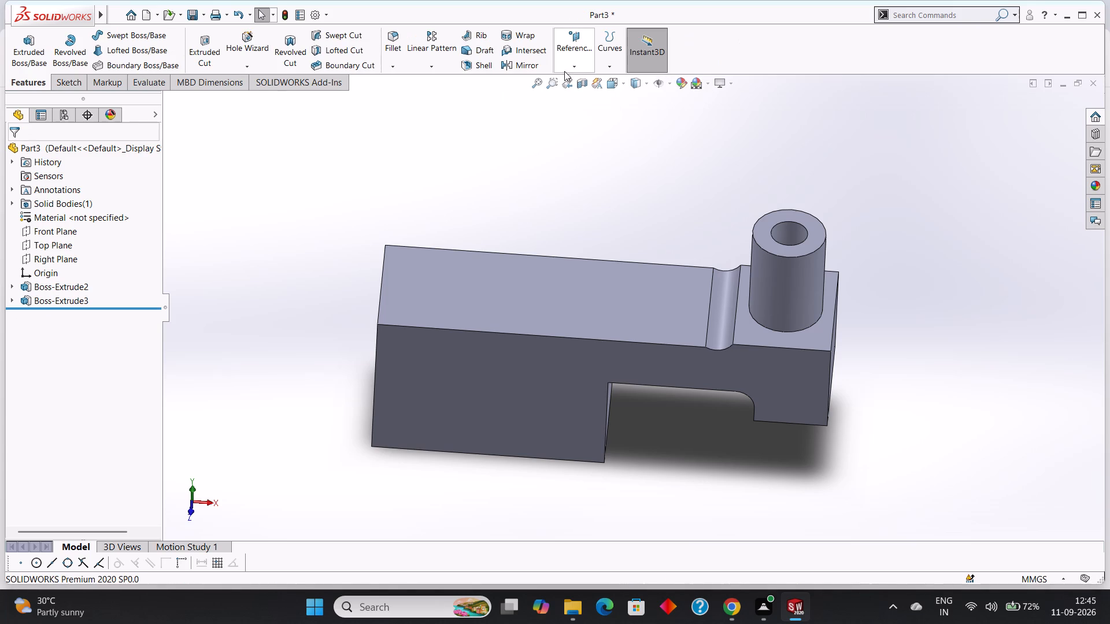
{"action": "left_click", "coordinate": [576, 66]}
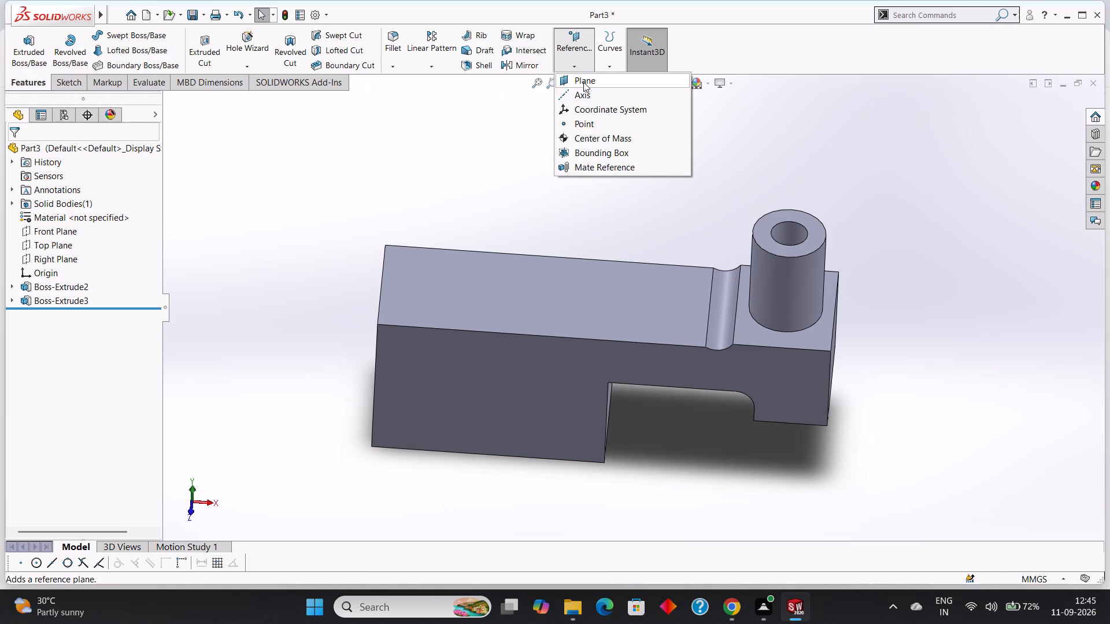
{"action": "left_click", "coordinate": [583, 82]}
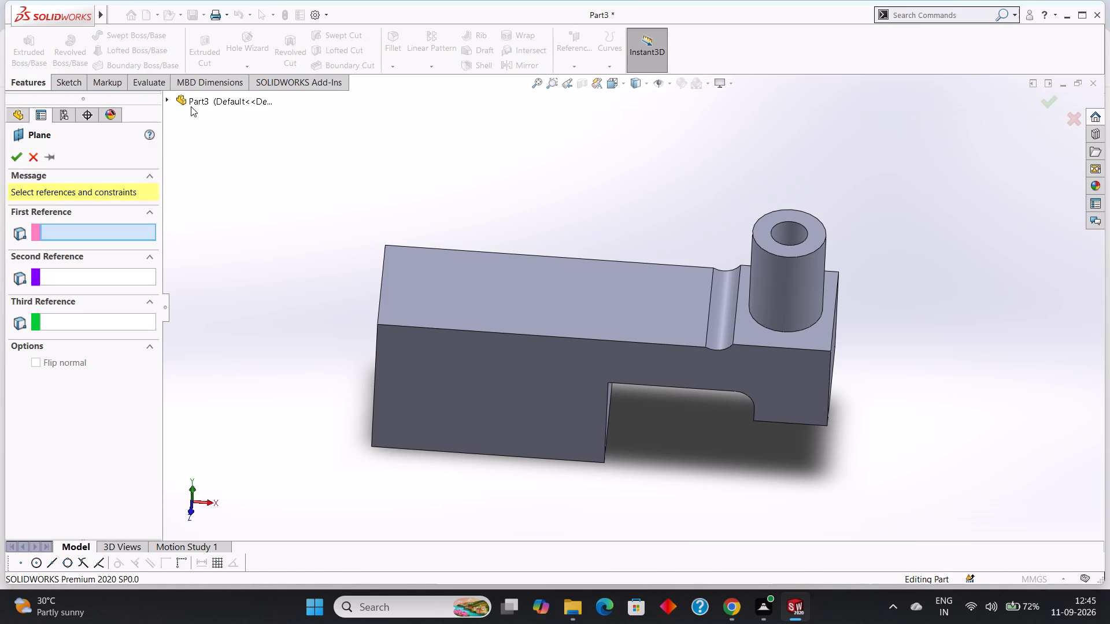
{"action": "left_click", "coordinate": [168, 101]}
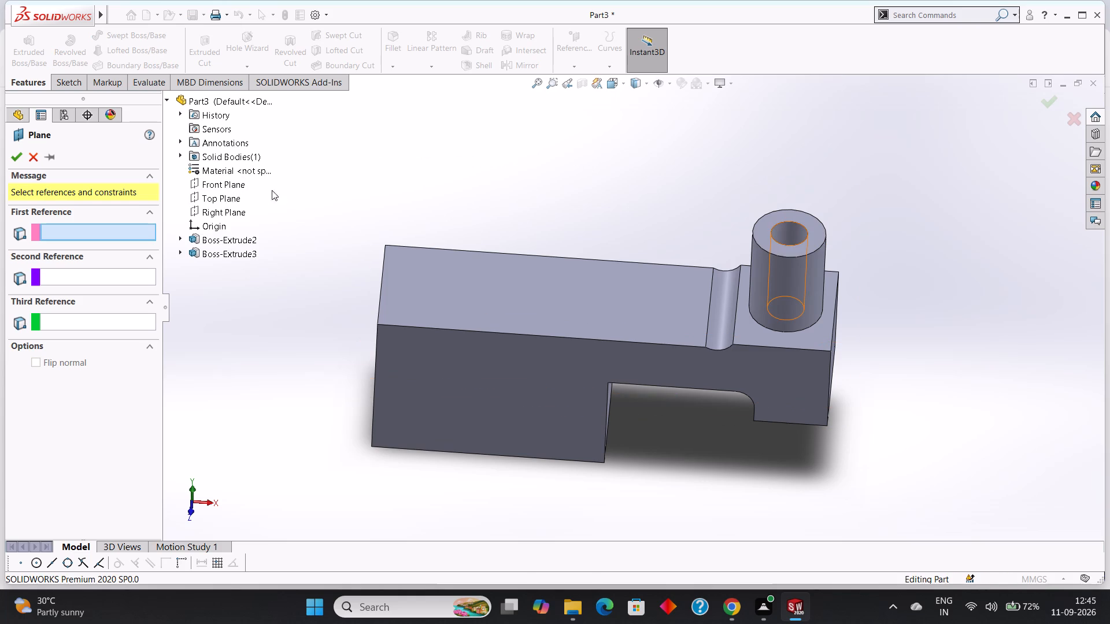
{"action": "left_click", "coordinate": [247, 186]}
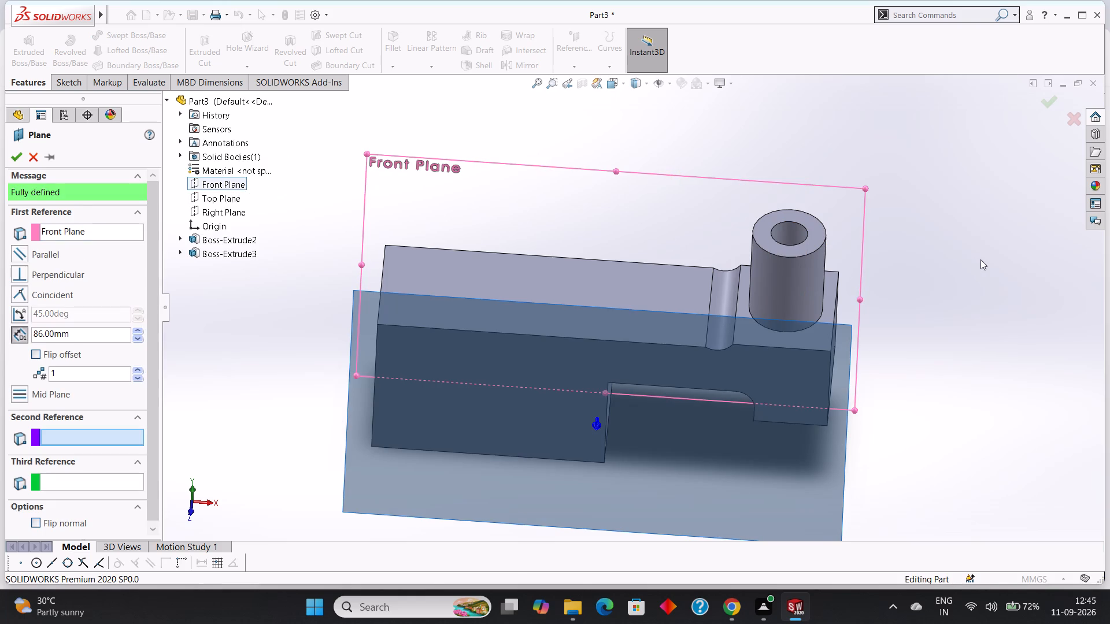
{"action": "middle_click_drag", "start_coordinate": [982, 260], "coordinate": [954, 296]}
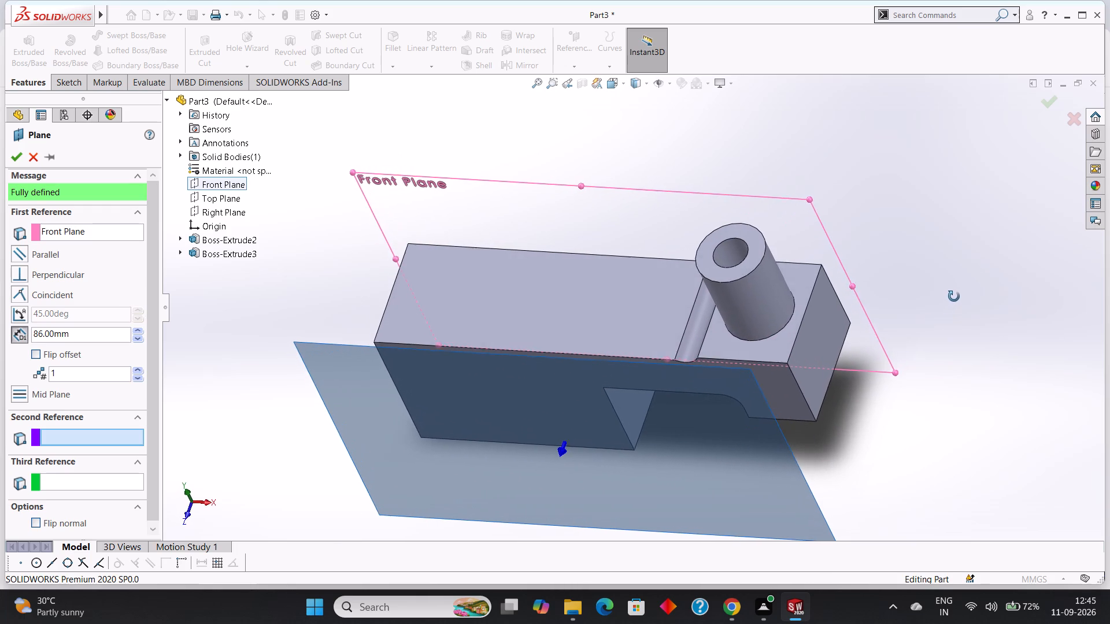
{"action": "middle_click_drag", "start_coordinate": [954, 296], "coordinate": [956, 296]}
{"action": "left_click", "coordinate": [80, 331]}
{"action": "left_click_drag", "start_coordinate": [80, 331], "coordinate": [56, 340]}
{"action": "left_click_drag", "start_coordinate": [56, 340], "coordinate": [61, 339]}
{"action": "left_click_drag", "start_coordinate": [106, 333], "coordinate": [25, 346]}
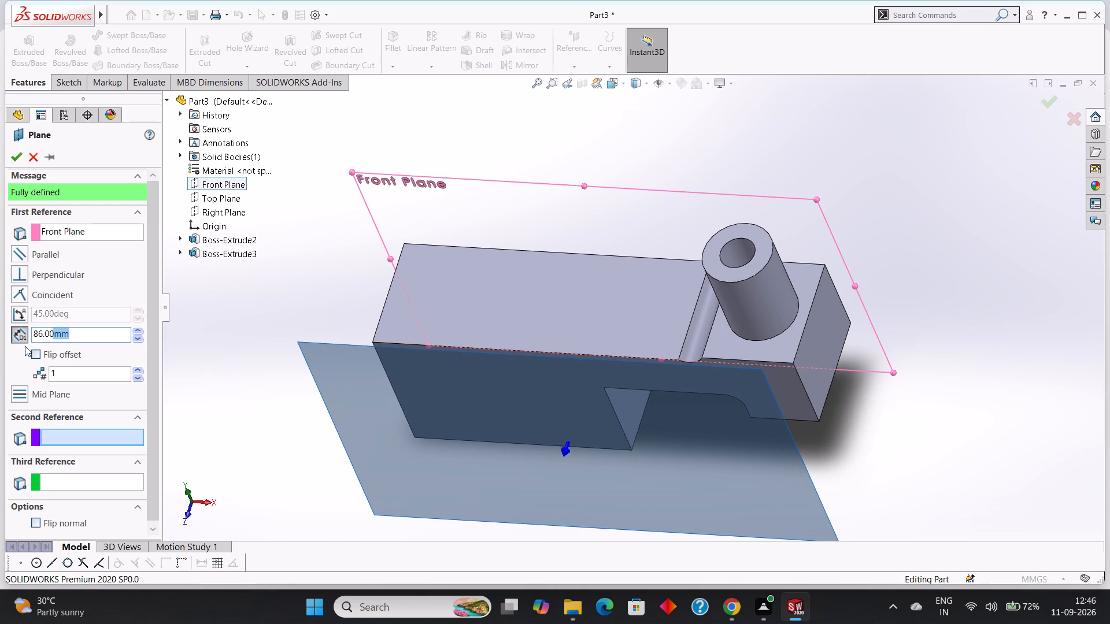
{"action": "key", "text": "0"}
{"action": "key", "text": "Return"}
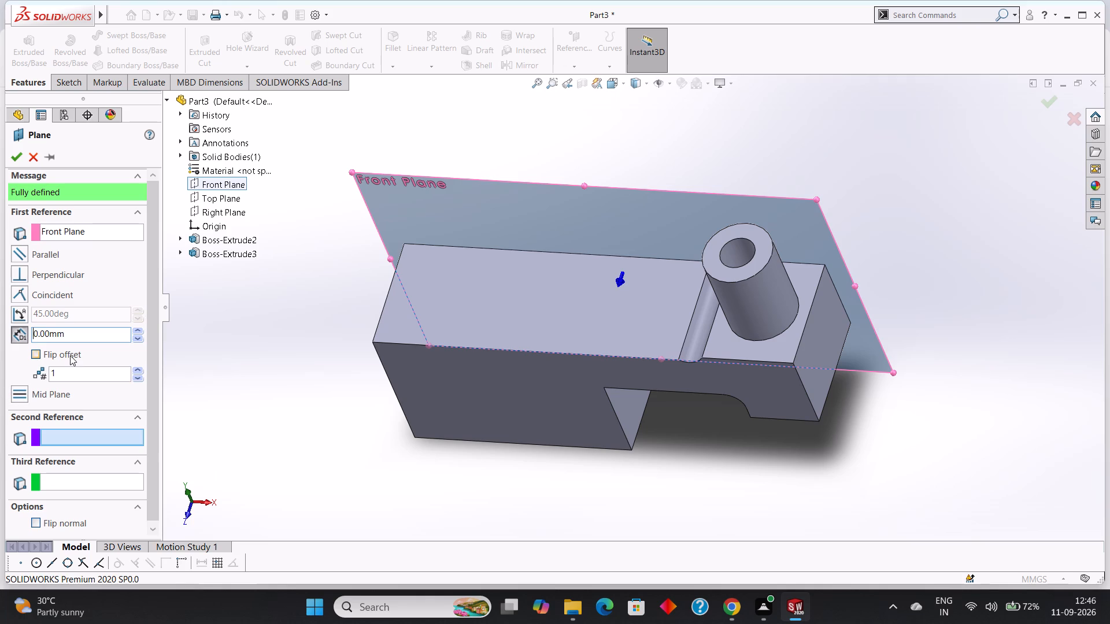
{"action": "left_click_drag", "start_coordinate": [91, 333], "coordinate": [0, 325]}
{"action": "type", "text": "25"}
{"action": "key", "text": "Return"}
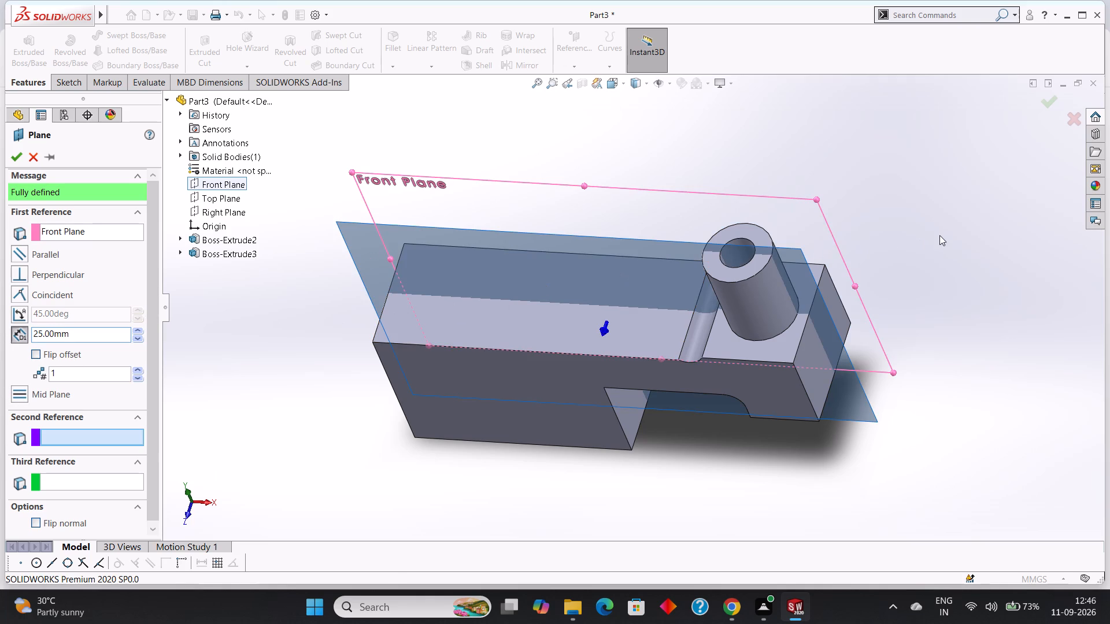
{"action": "middle_click_drag", "start_coordinate": [940, 235], "coordinate": [927, 285]}
{"action": "scroll", "coordinate": [940, 235], "scroll_direction": "down", "scroll_amount": 1}
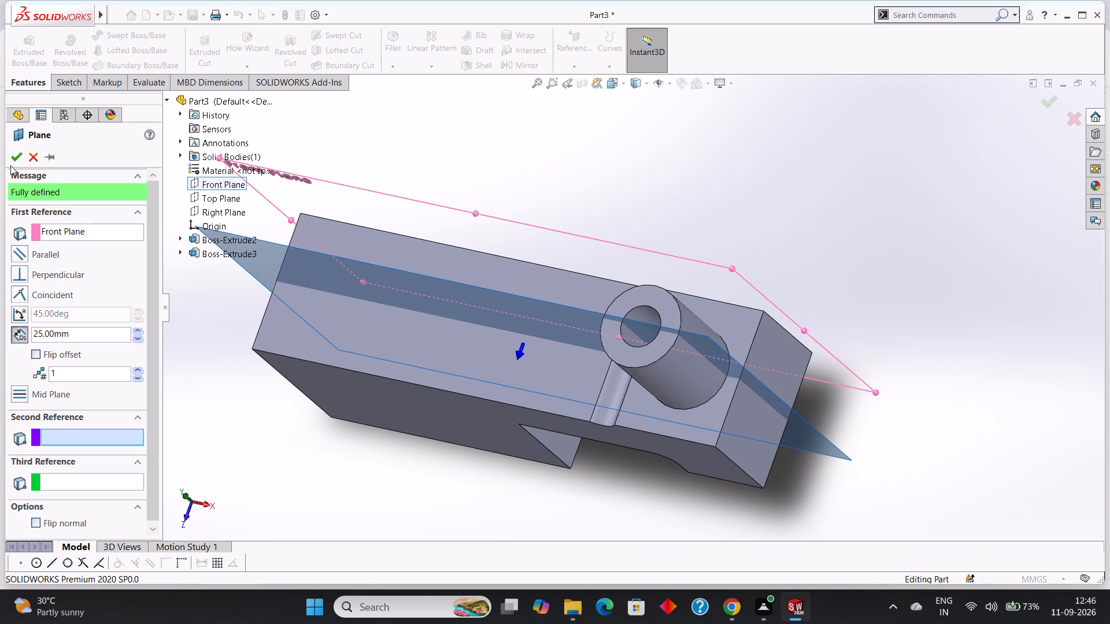
{"action": "left_click", "coordinate": [12, 162]}
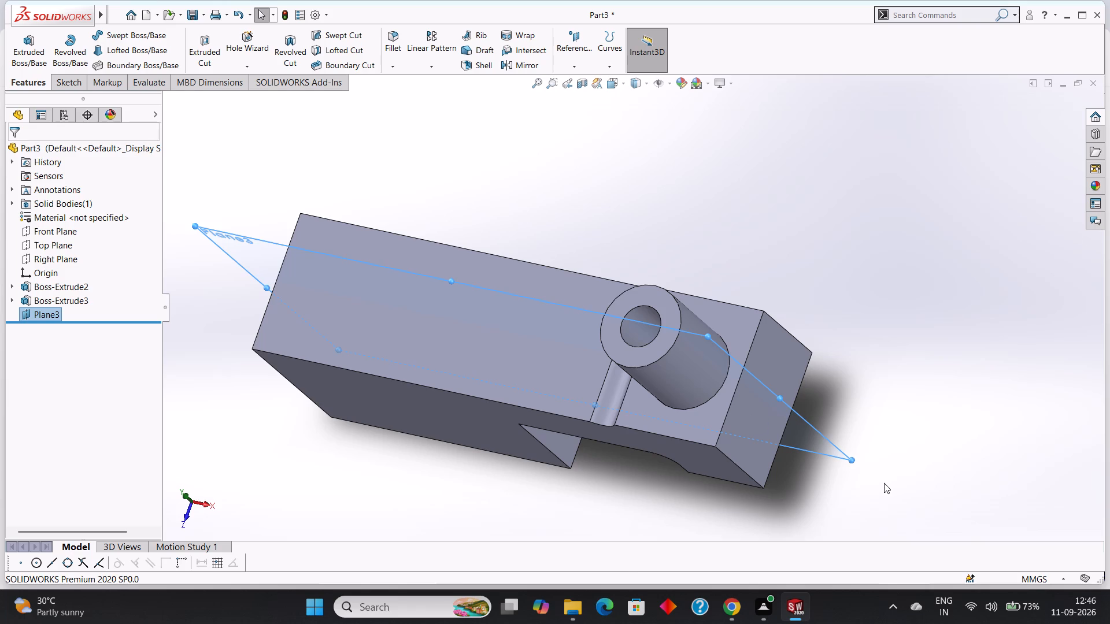
{"action": "left_click", "coordinate": [813, 278]}
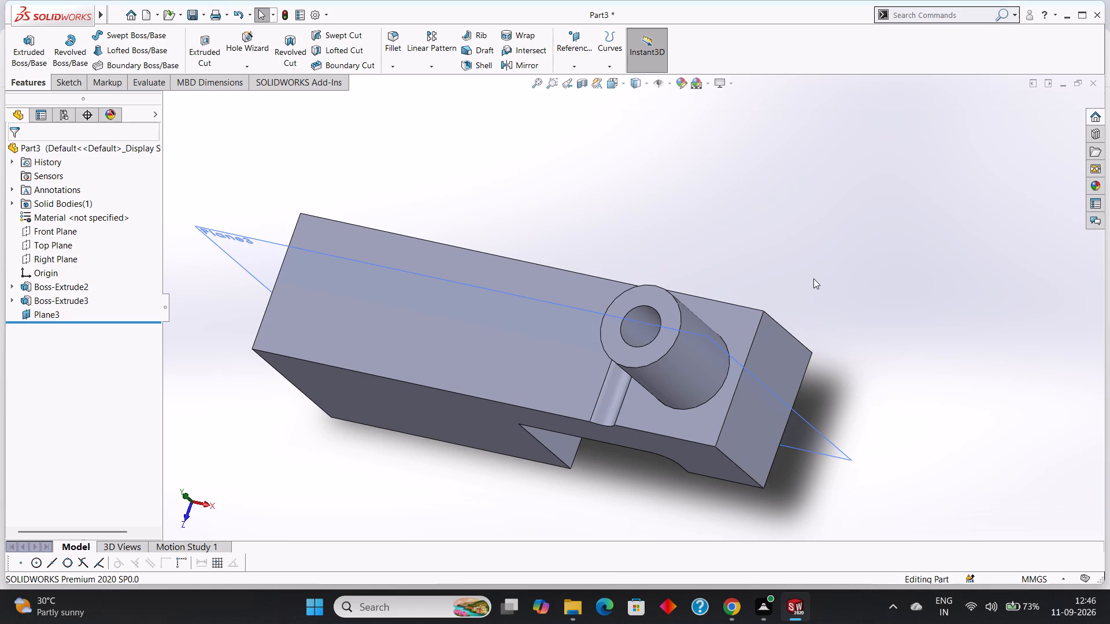
Hide the new offset reference plane.
{"action": "middle_click_drag", "start_coordinate": [871, 336], "coordinate": [940, 335]}
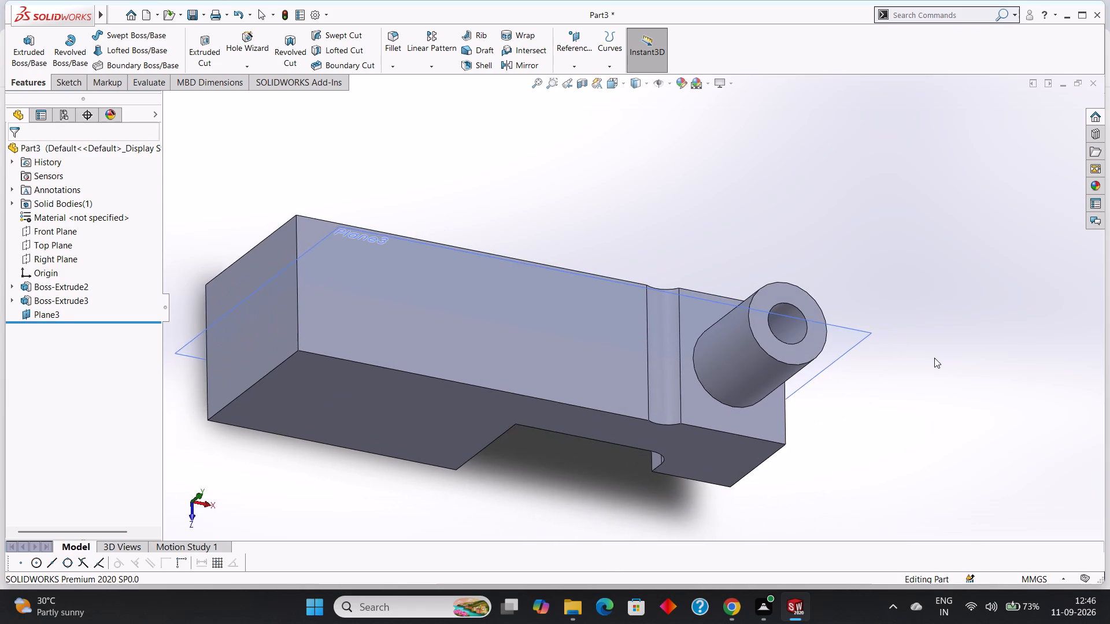
{"action": "scroll", "coordinate": [934, 358], "scroll_direction": "up", "scroll_amount": 3}
{"action": "scroll", "coordinate": [897, 404], "scroll_direction": "up", "scroll_amount": 1}
{"action": "middle_click_drag", "start_coordinate": [697, 235], "coordinate": [693, 257]}
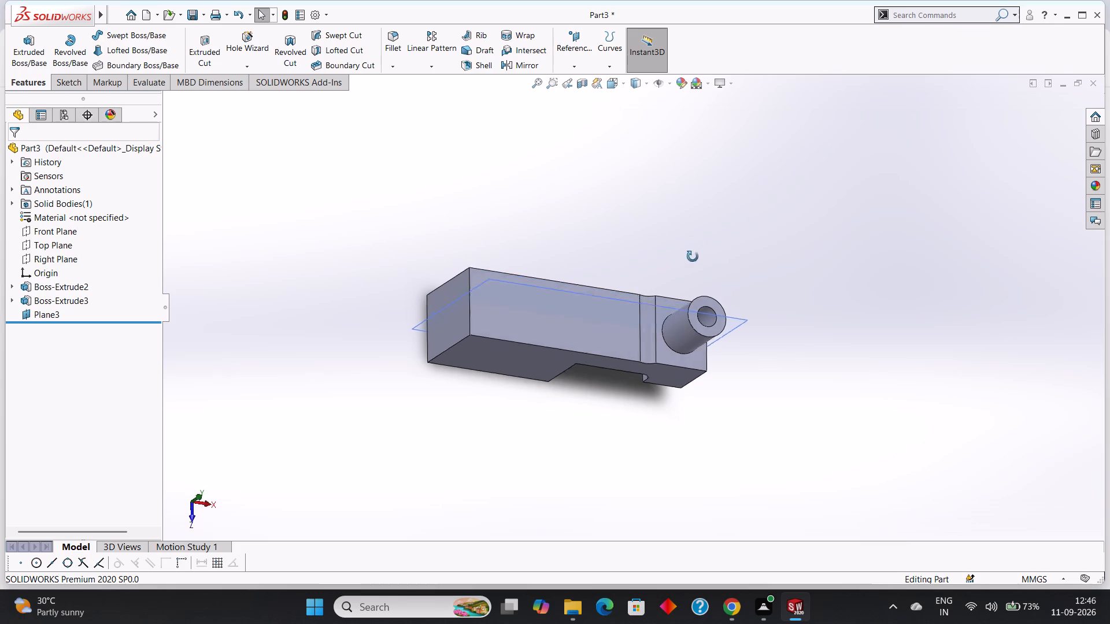
{"action": "middle_click_drag", "start_coordinate": [693, 257], "coordinate": [665, 283]}
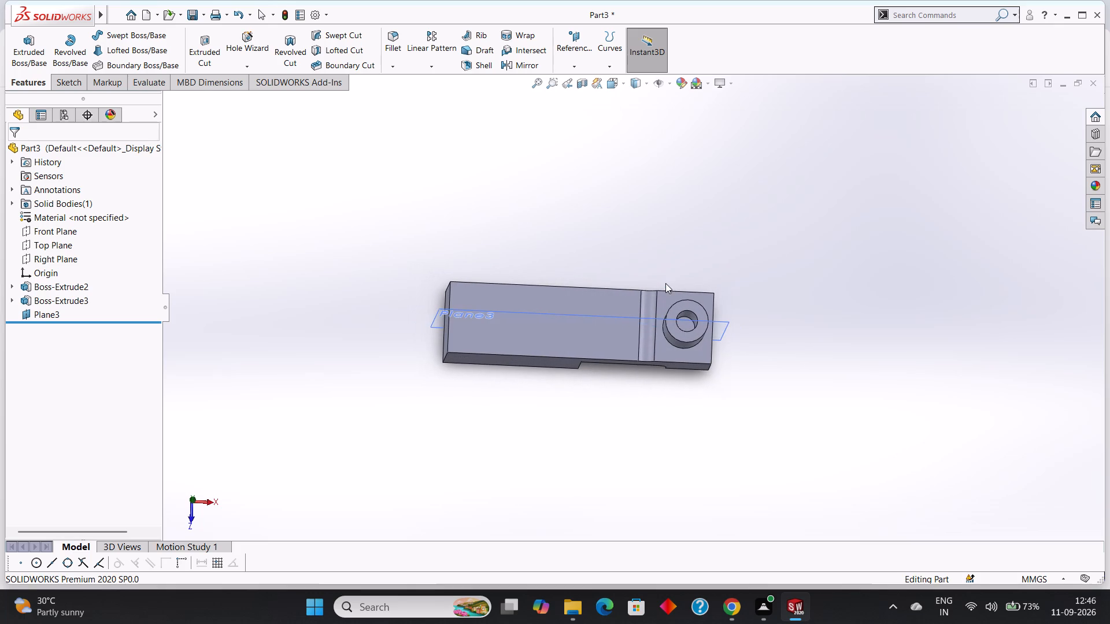
{"action": "left_click", "coordinate": [60, 316]}
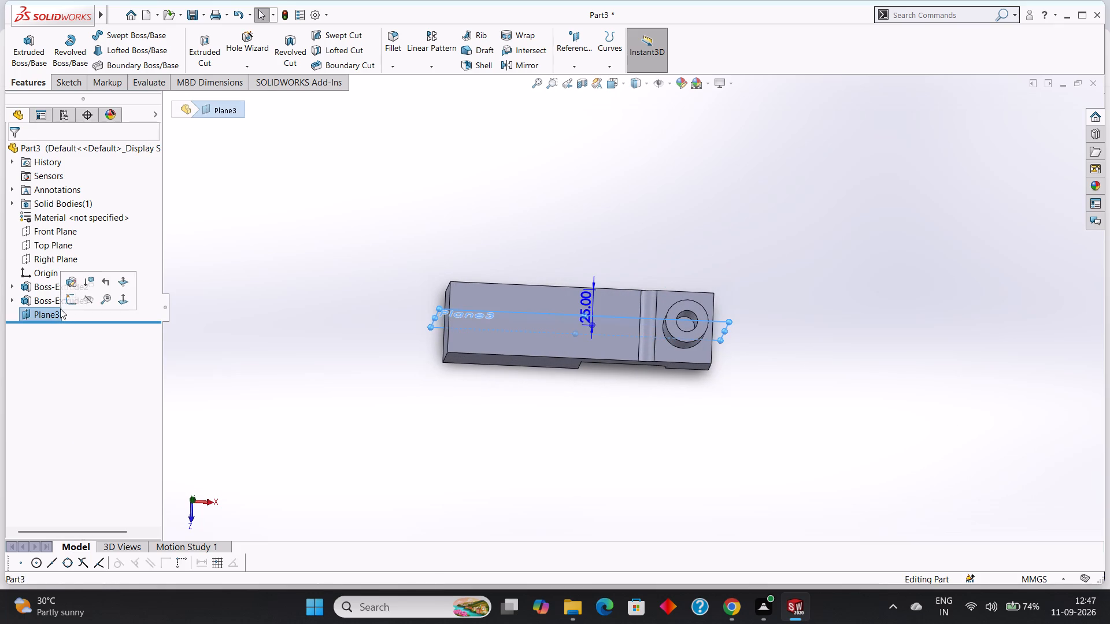
{"action": "left_click", "coordinate": [83, 299]}
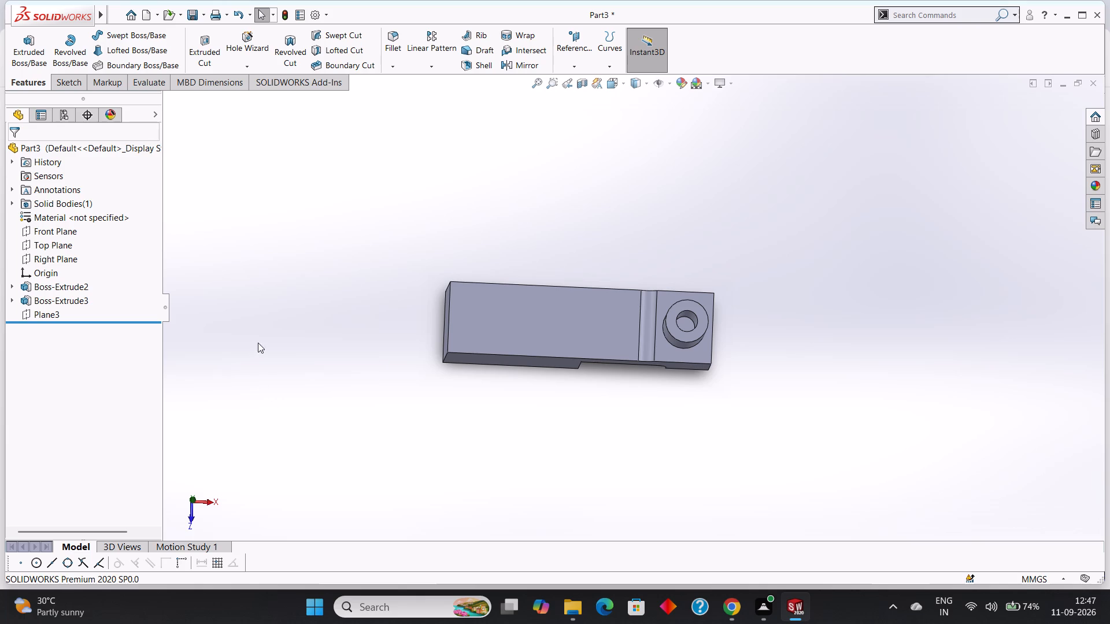
Open a new sketch on the stepped body's front profile face, viewed face-on.
{"action": "middle_click_drag", "start_coordinate": [484, 464], "coordinate": [488, 339]}
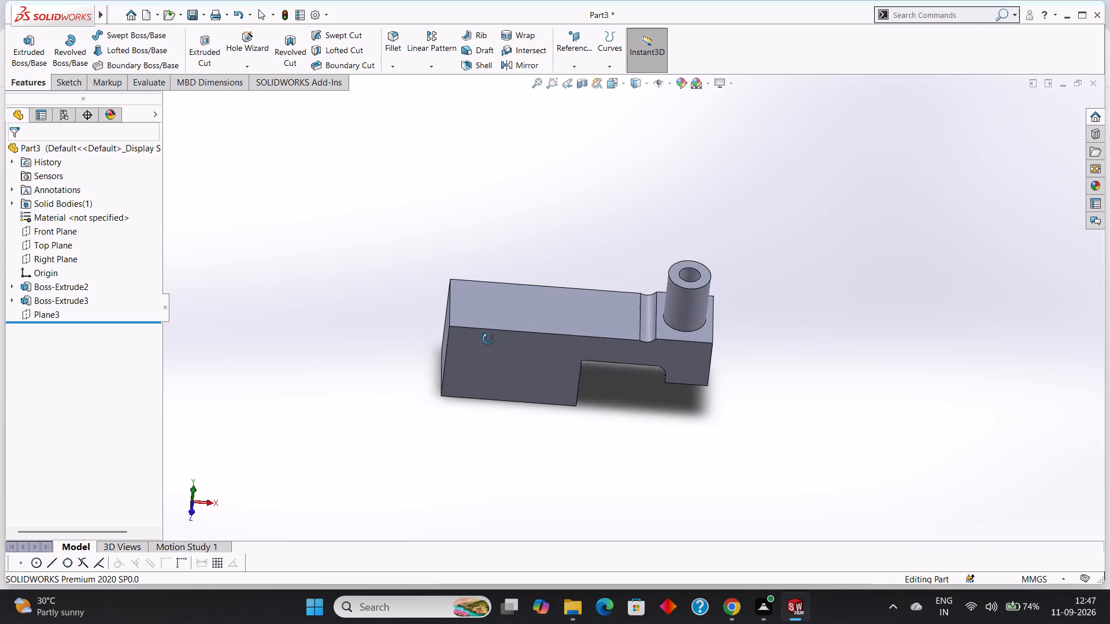
{"action": "middle_click_drag", "start_coordinate": [488, 339], "coordinate": [492, 260]}
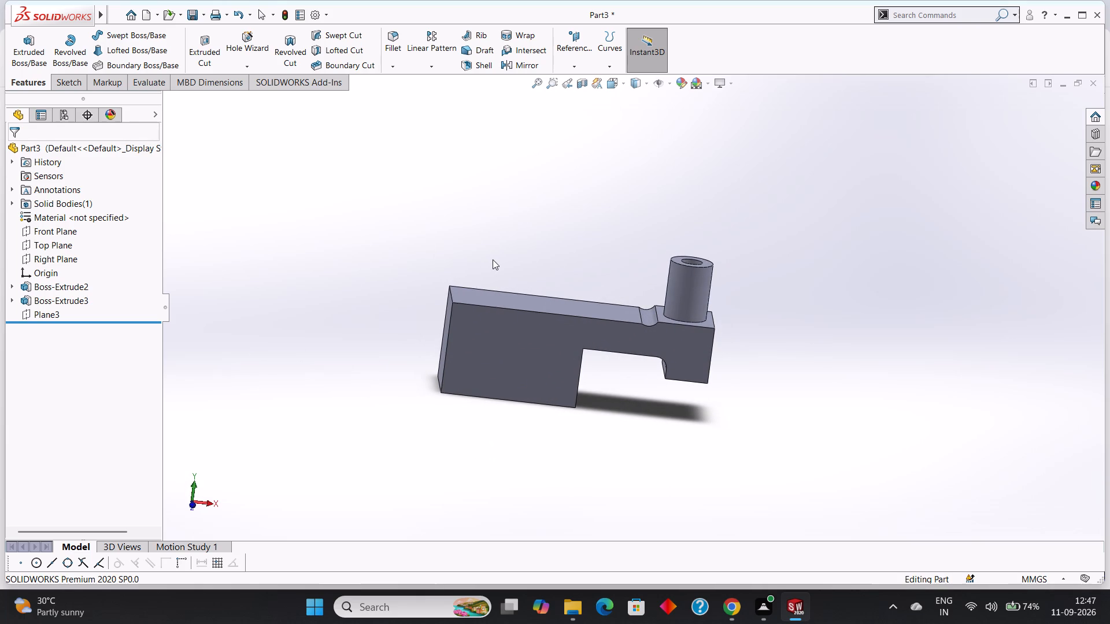
{"action": "scroll", "coordinate": [554, 476], "scroll_direction": "up", "scroll_amount": 1}
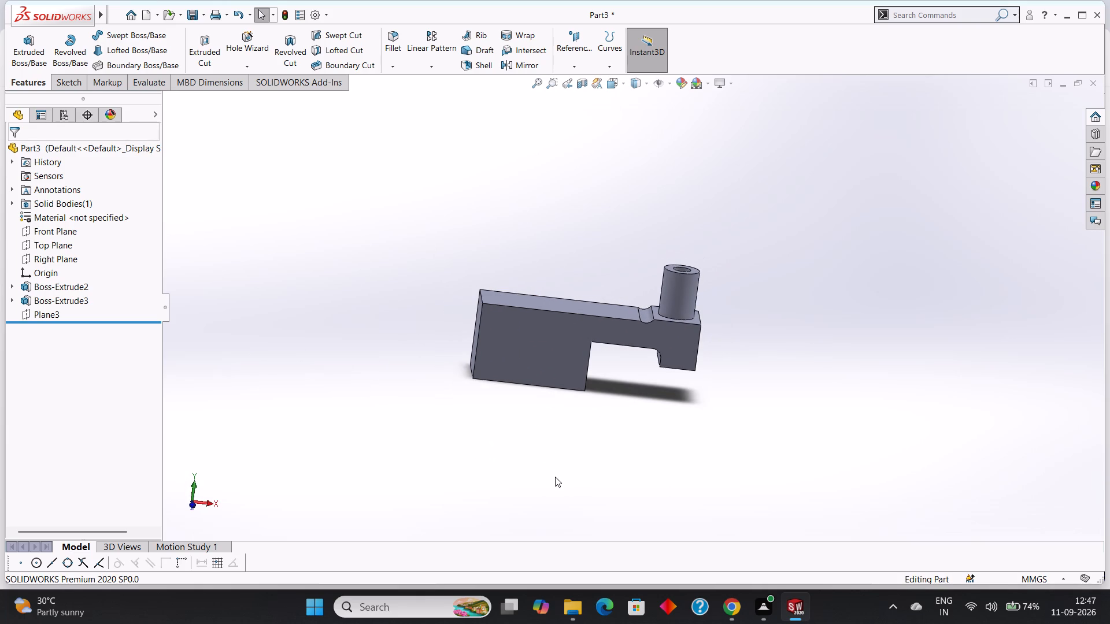
{"action": "scroll", "coordinate": [555, 477], "scroll_direction": "up", "scroll_amount": 2}
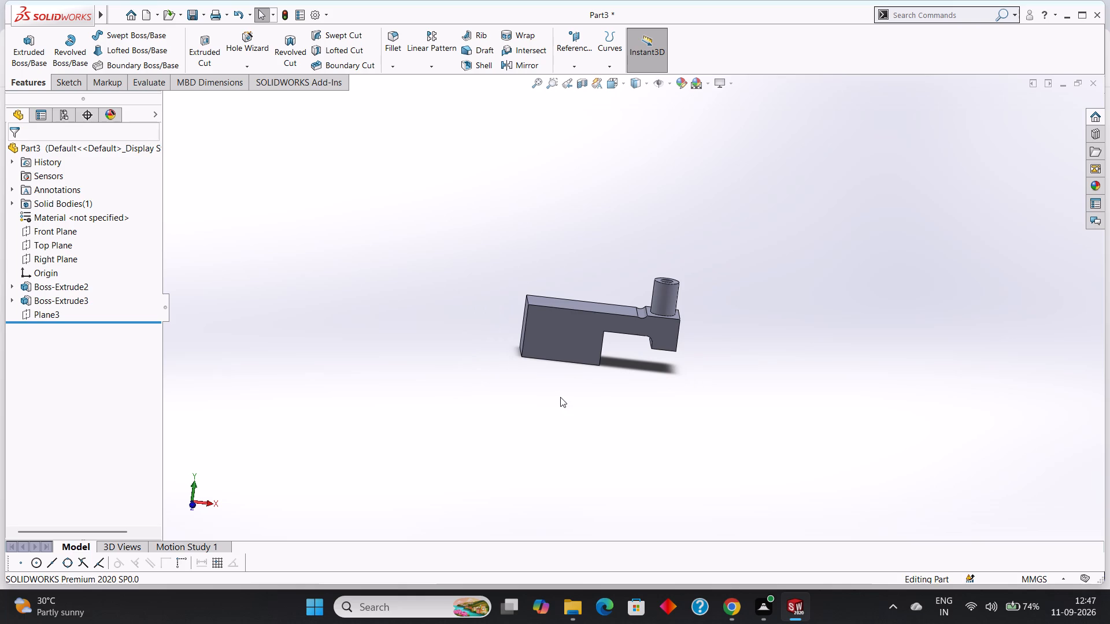
{"action": "scroll", "coordinate": [560, 396], "scroll_direction": "down", "scroll_amount": 2}
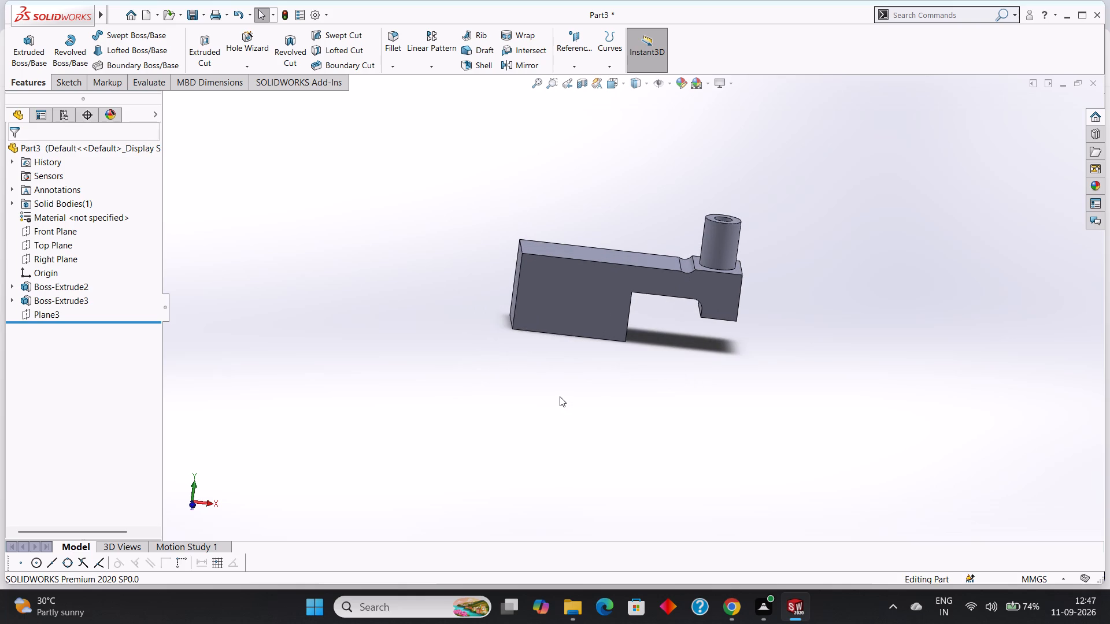
{"action": "scroll", "coordinate": [560, 396], "scroll_direction": "down", "scroll_amount": 1}
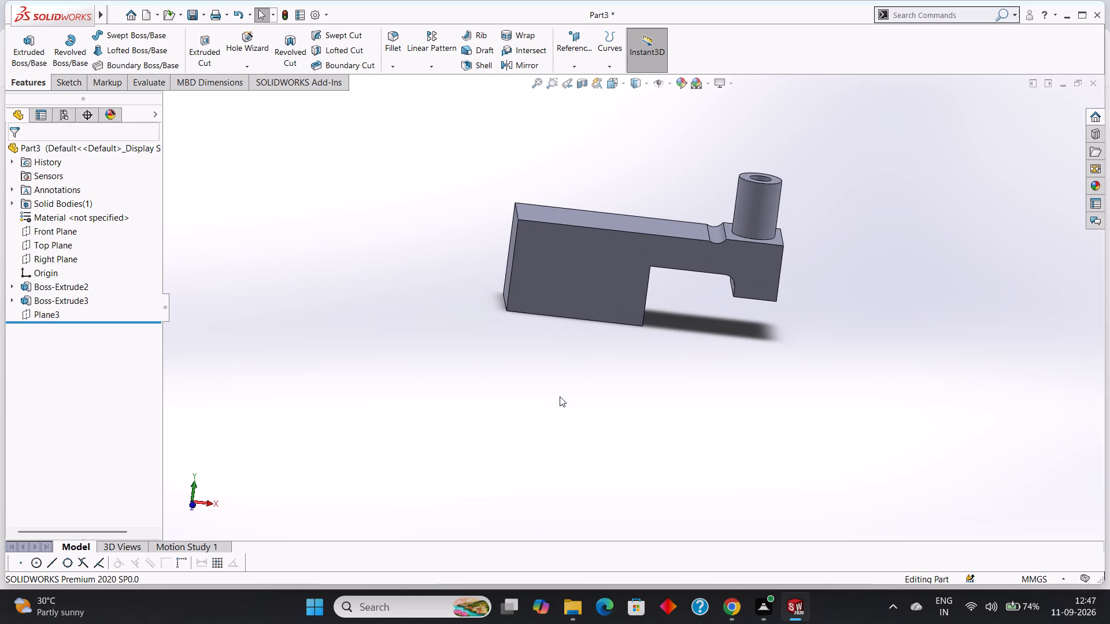
{"action": "left_click", "coordinate": [552, 250]}
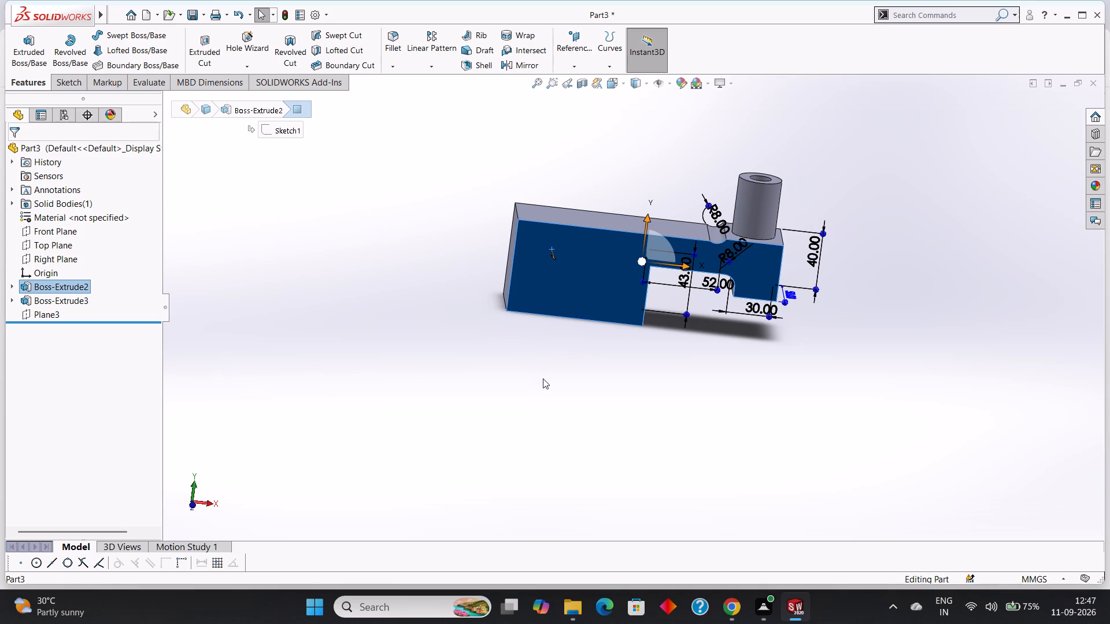
{"action": "key", "text": "ctrl+8"}
{"action": "left_click", "coordinate": [697, 525]}
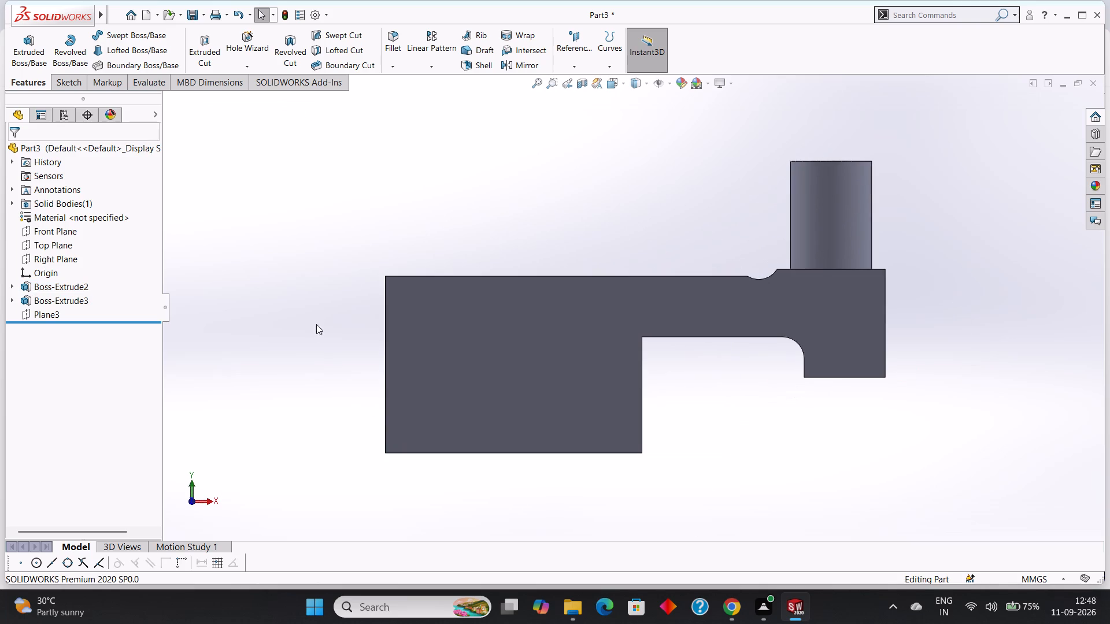
{"action": "left_click", "coordinate": [75, 80]}
{"action": "right_click", "coordinate": [461, 326]}
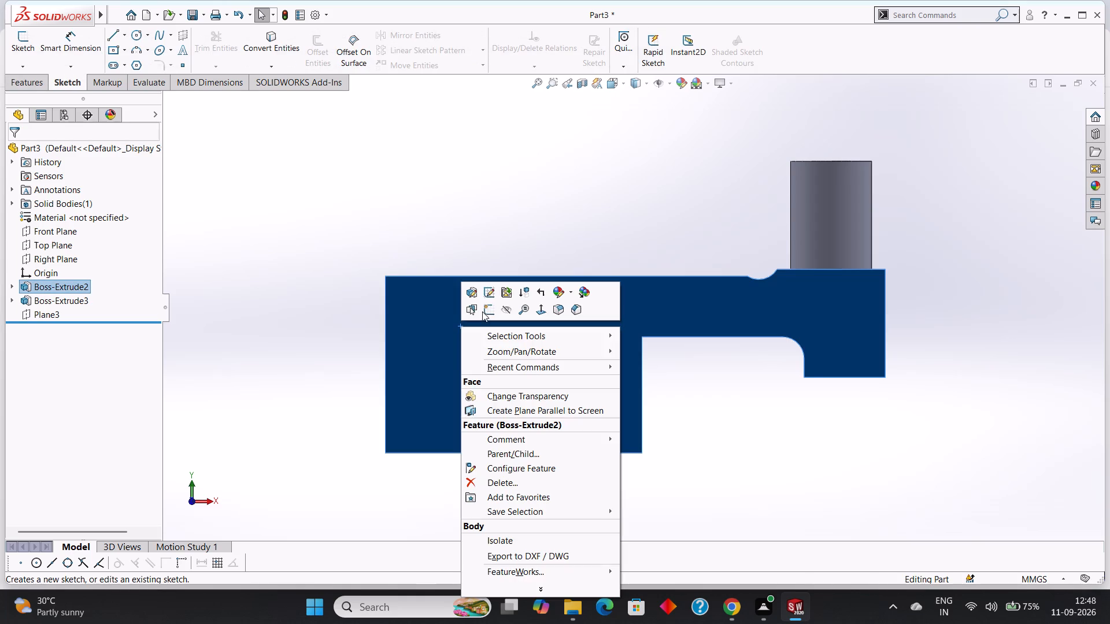
{"action": "left_click", "coordinate": [485, 310]}
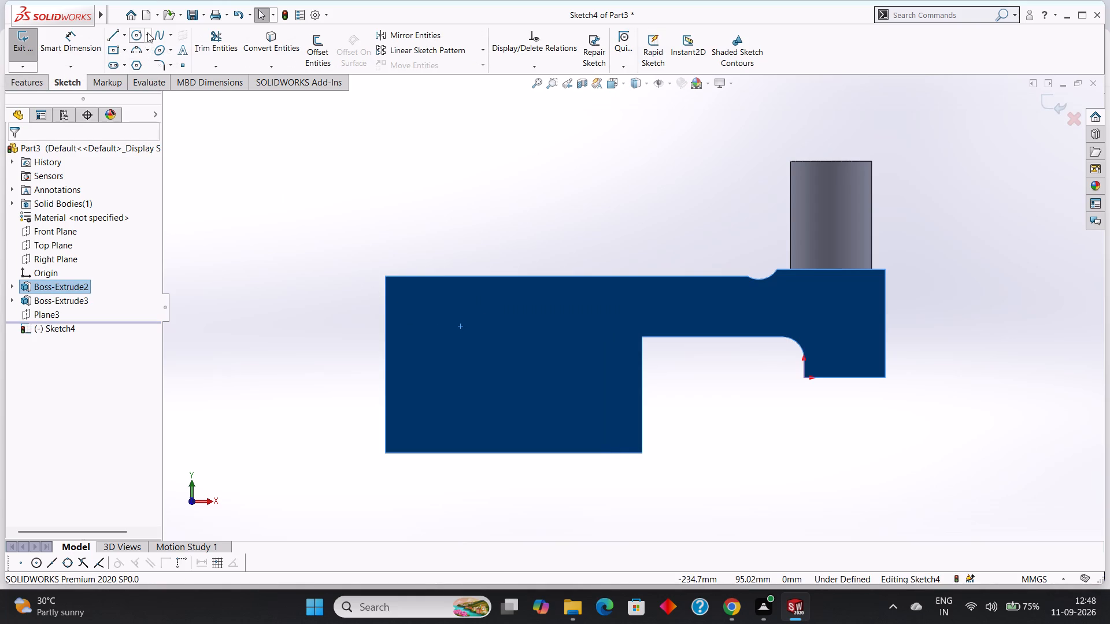
Sketch a circle of radius 15 mm on the large block's front face, centred at about X -127.08, Y 4.72.
{"action": "left_click", "coordinate": [147, 32]}
{"action": "left_click", "coordinate": [160, 48]}
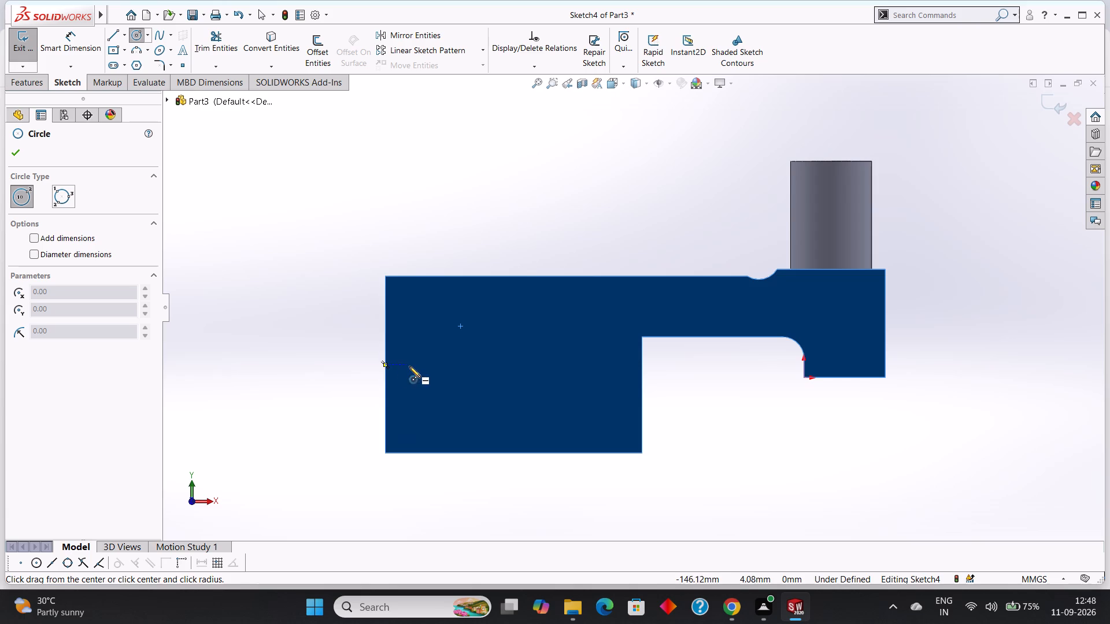
{"action": "left_click", "coordinate": [461, 364]}
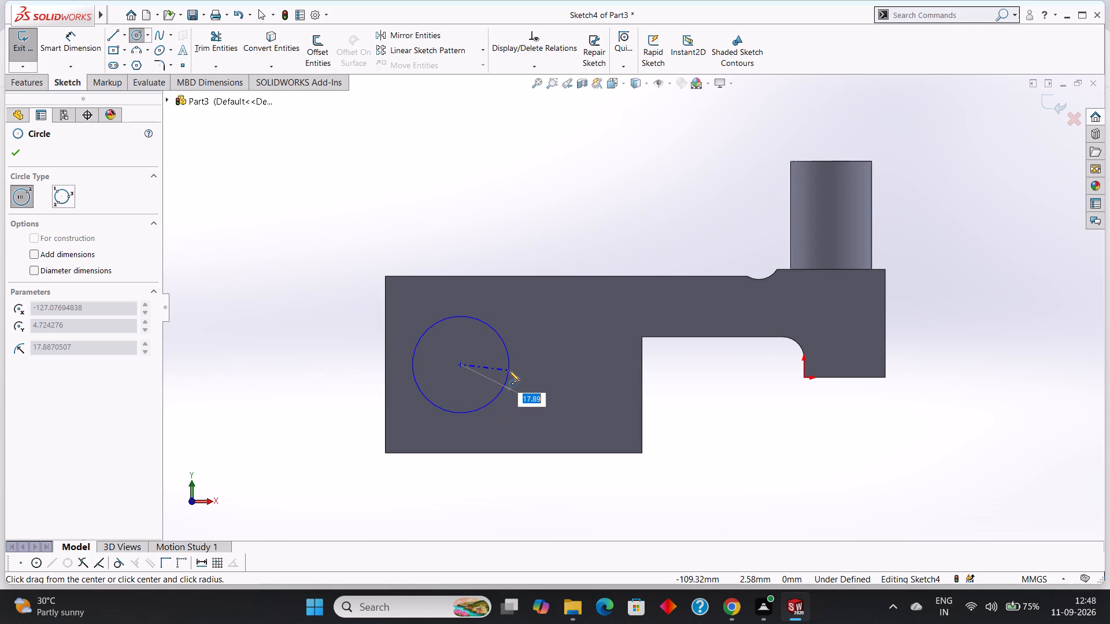
{"action": "type", "text": "15"}
{"action": "key", "text": "Return"}
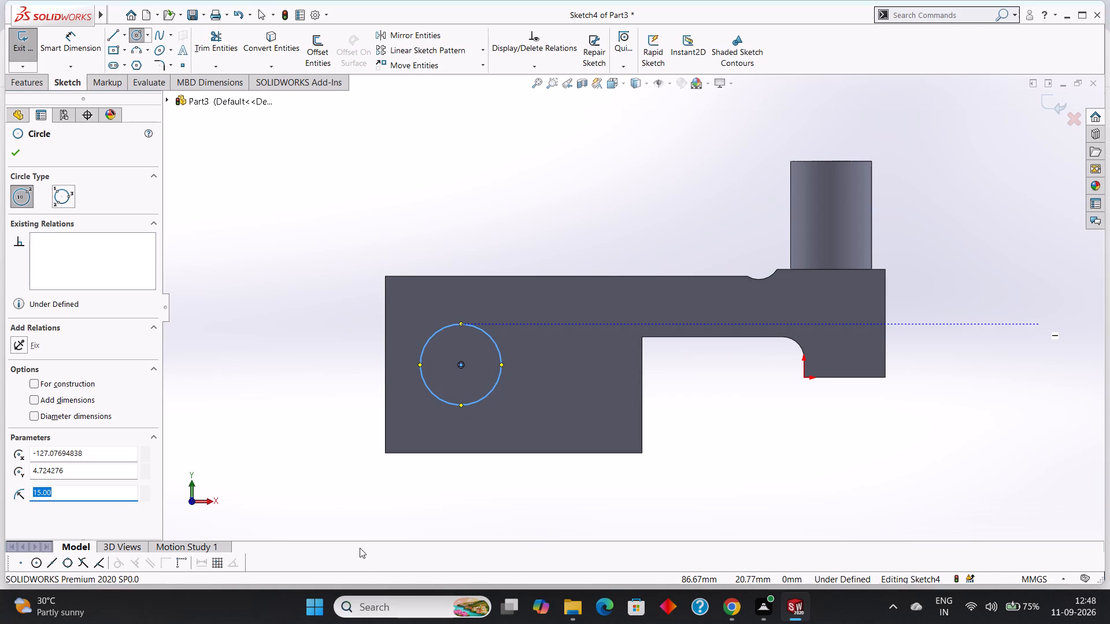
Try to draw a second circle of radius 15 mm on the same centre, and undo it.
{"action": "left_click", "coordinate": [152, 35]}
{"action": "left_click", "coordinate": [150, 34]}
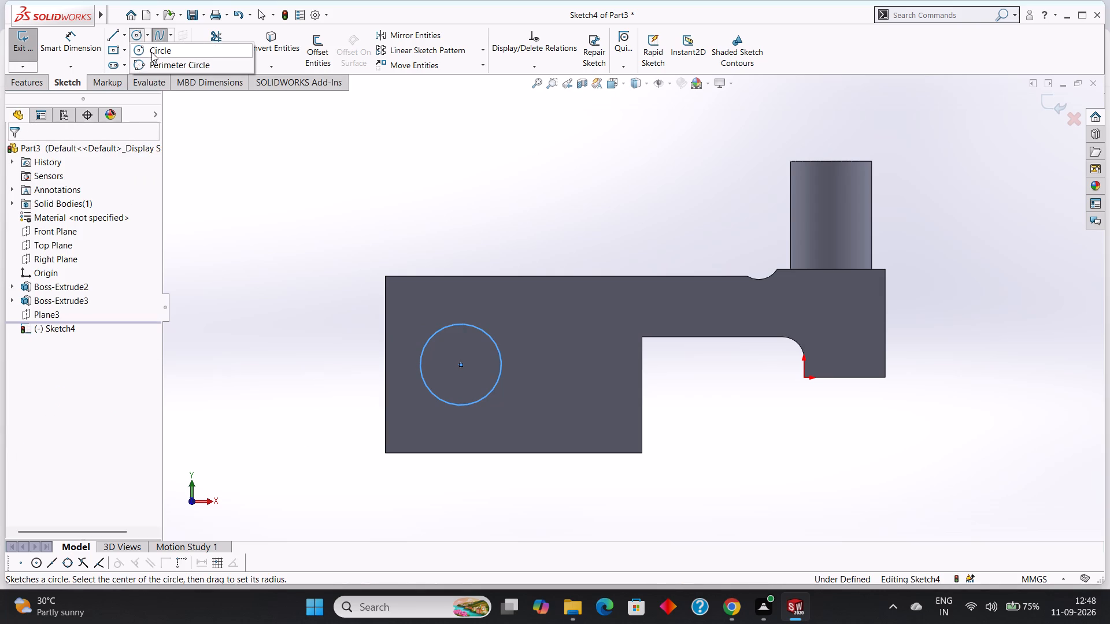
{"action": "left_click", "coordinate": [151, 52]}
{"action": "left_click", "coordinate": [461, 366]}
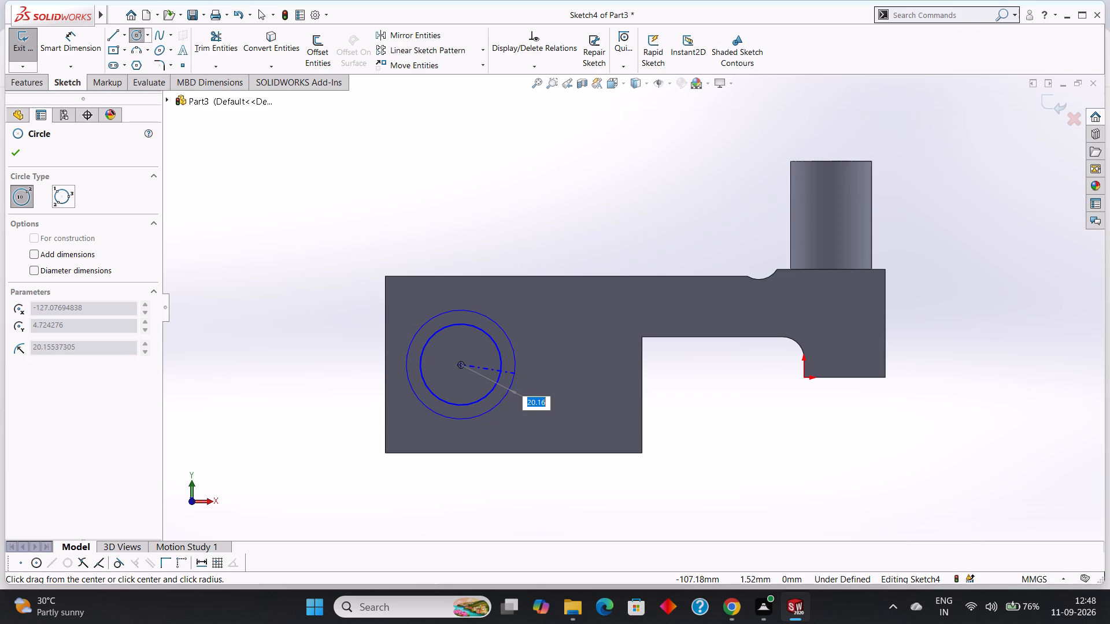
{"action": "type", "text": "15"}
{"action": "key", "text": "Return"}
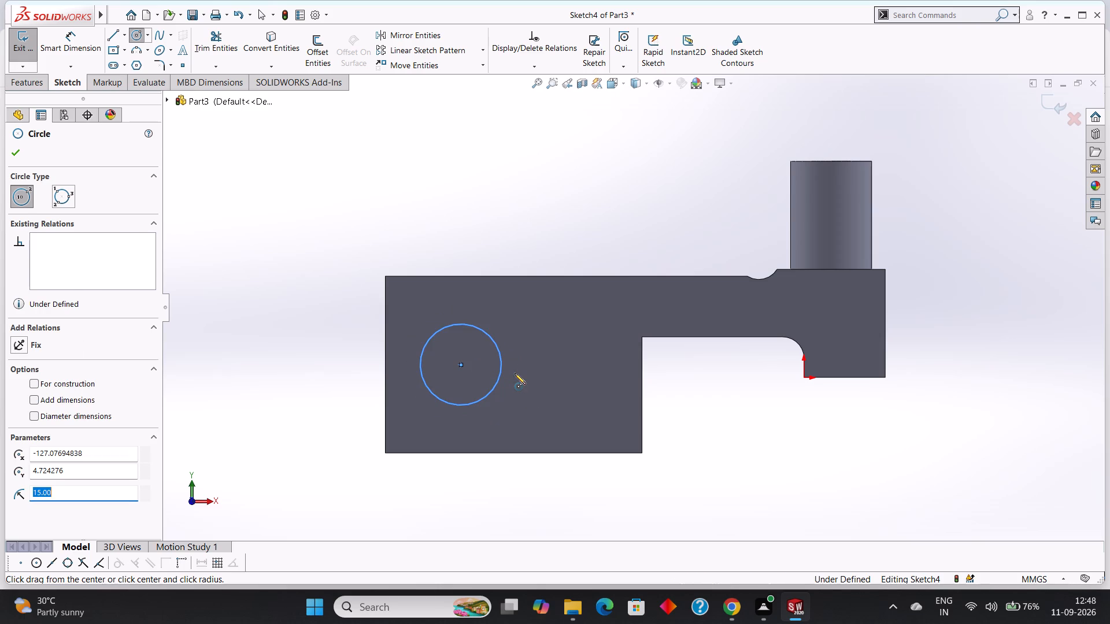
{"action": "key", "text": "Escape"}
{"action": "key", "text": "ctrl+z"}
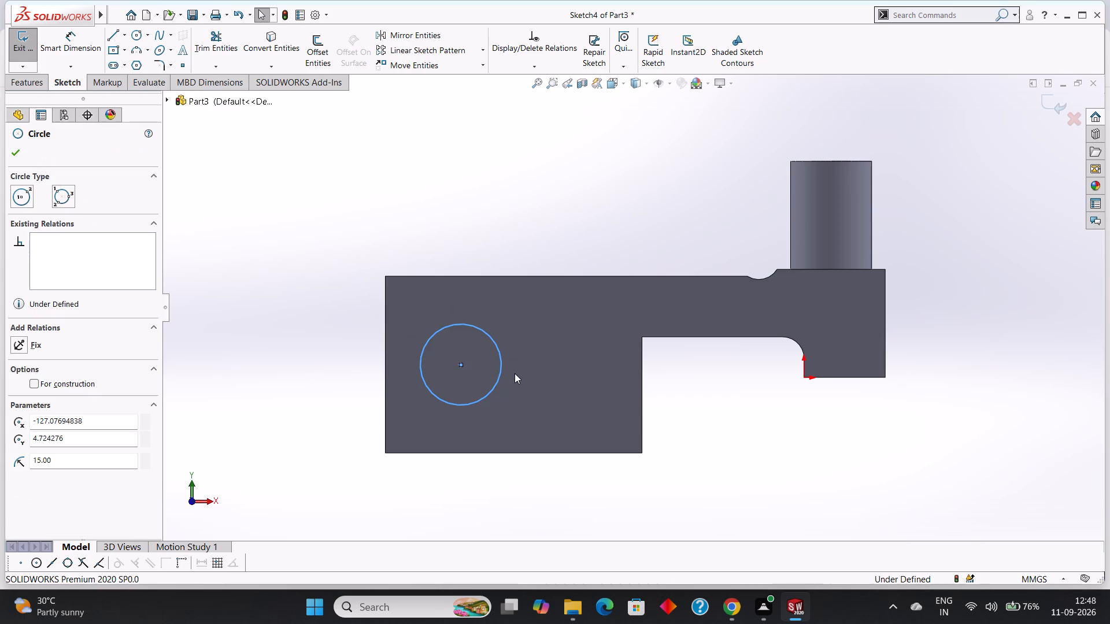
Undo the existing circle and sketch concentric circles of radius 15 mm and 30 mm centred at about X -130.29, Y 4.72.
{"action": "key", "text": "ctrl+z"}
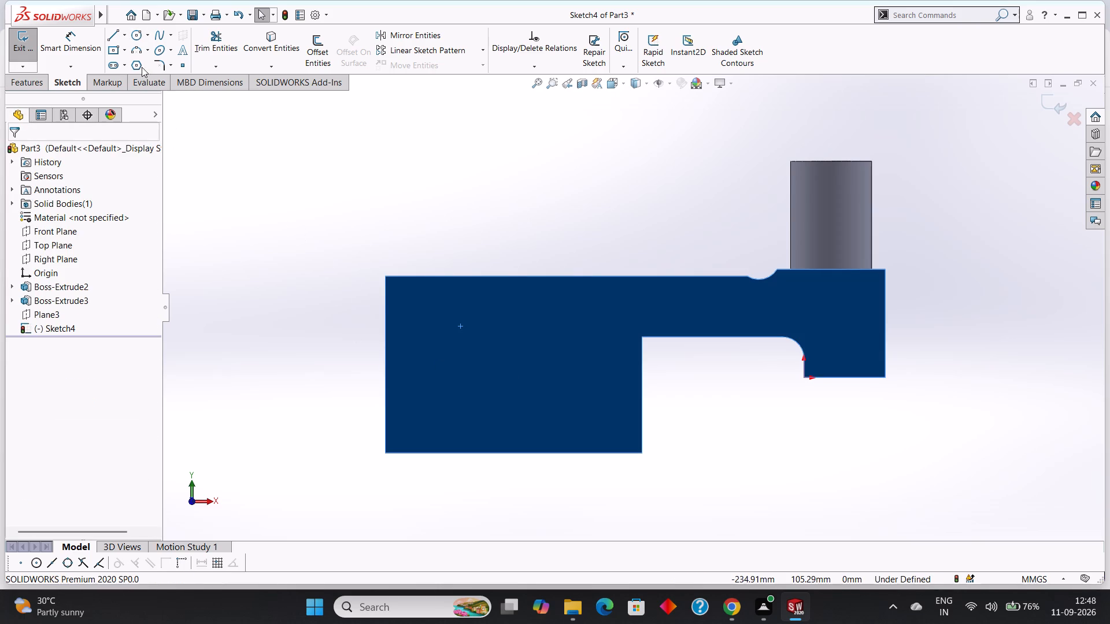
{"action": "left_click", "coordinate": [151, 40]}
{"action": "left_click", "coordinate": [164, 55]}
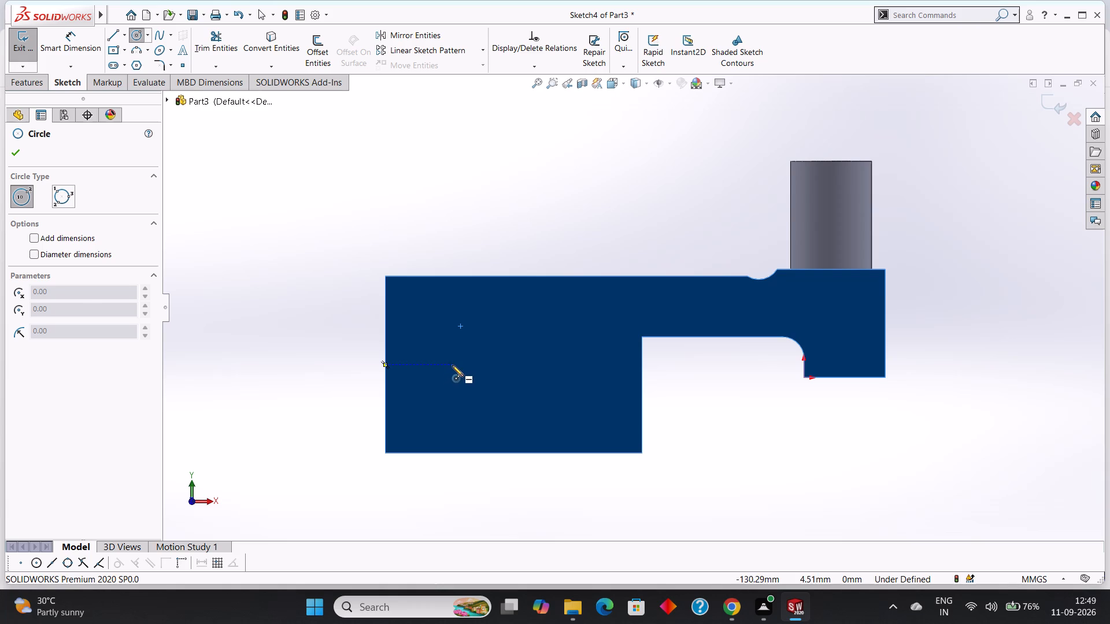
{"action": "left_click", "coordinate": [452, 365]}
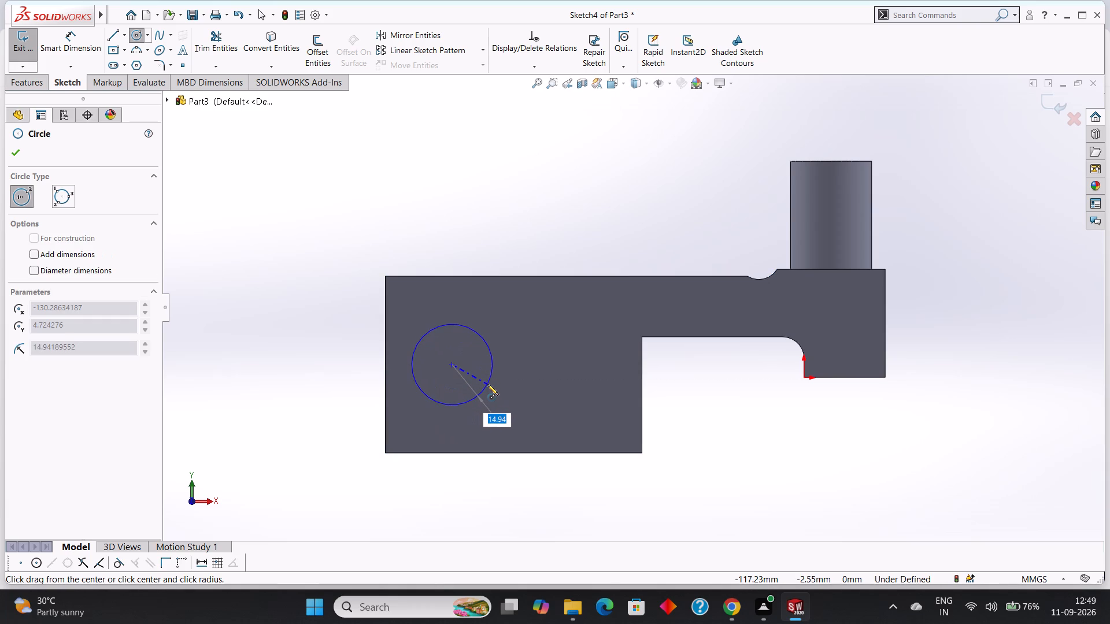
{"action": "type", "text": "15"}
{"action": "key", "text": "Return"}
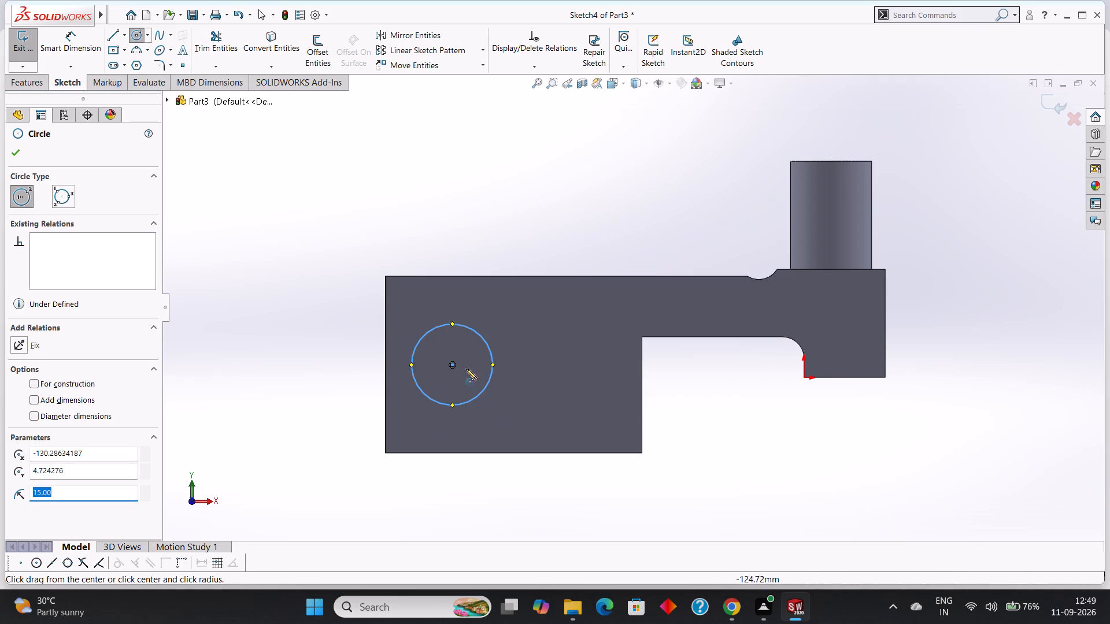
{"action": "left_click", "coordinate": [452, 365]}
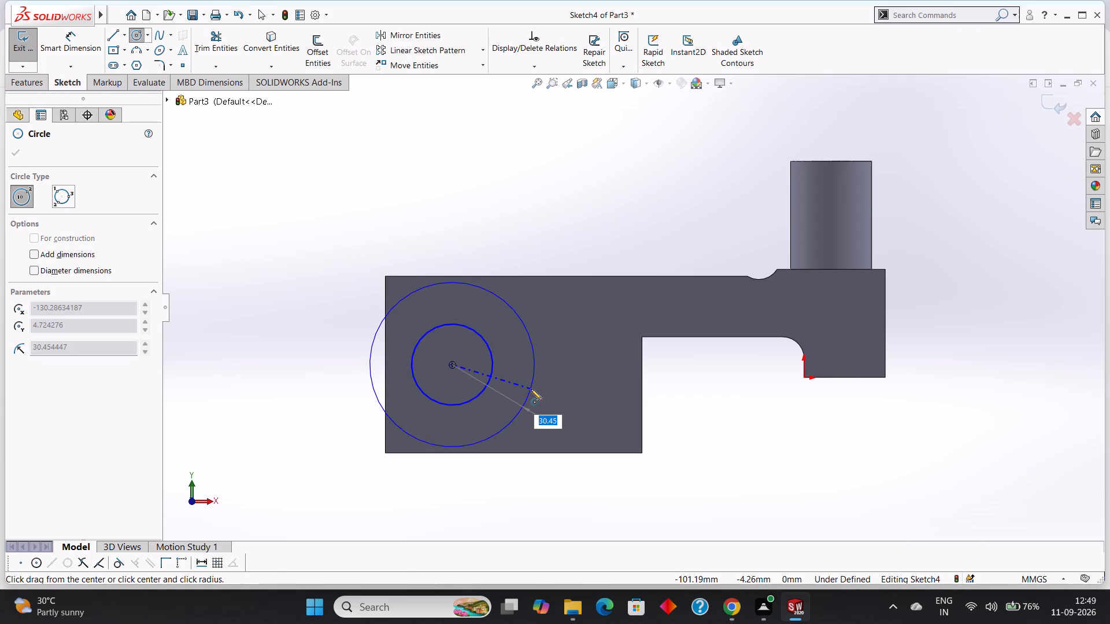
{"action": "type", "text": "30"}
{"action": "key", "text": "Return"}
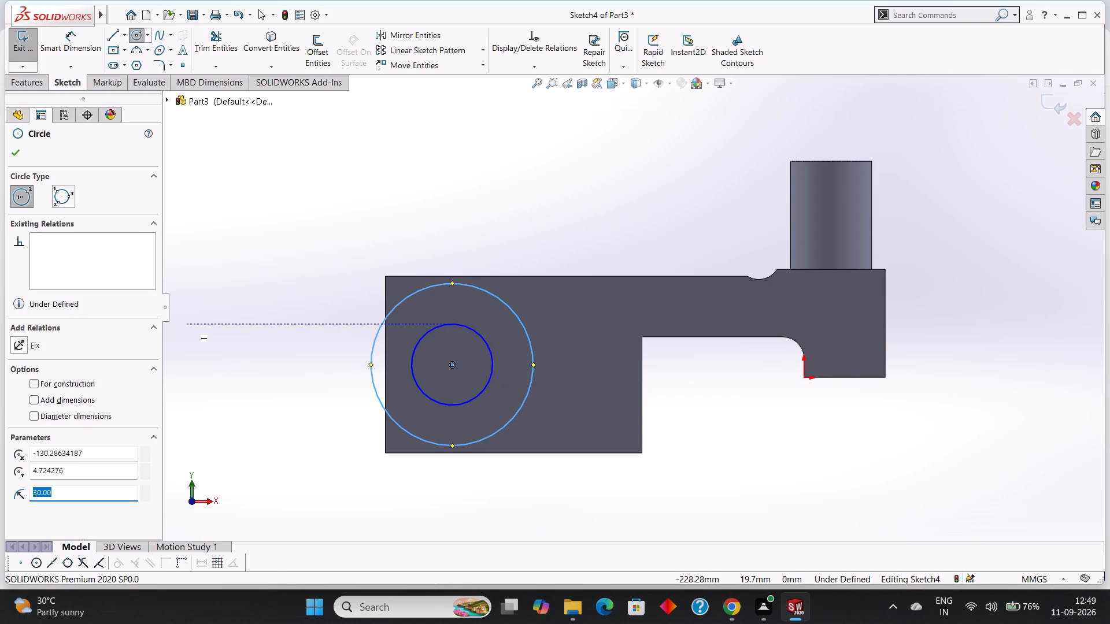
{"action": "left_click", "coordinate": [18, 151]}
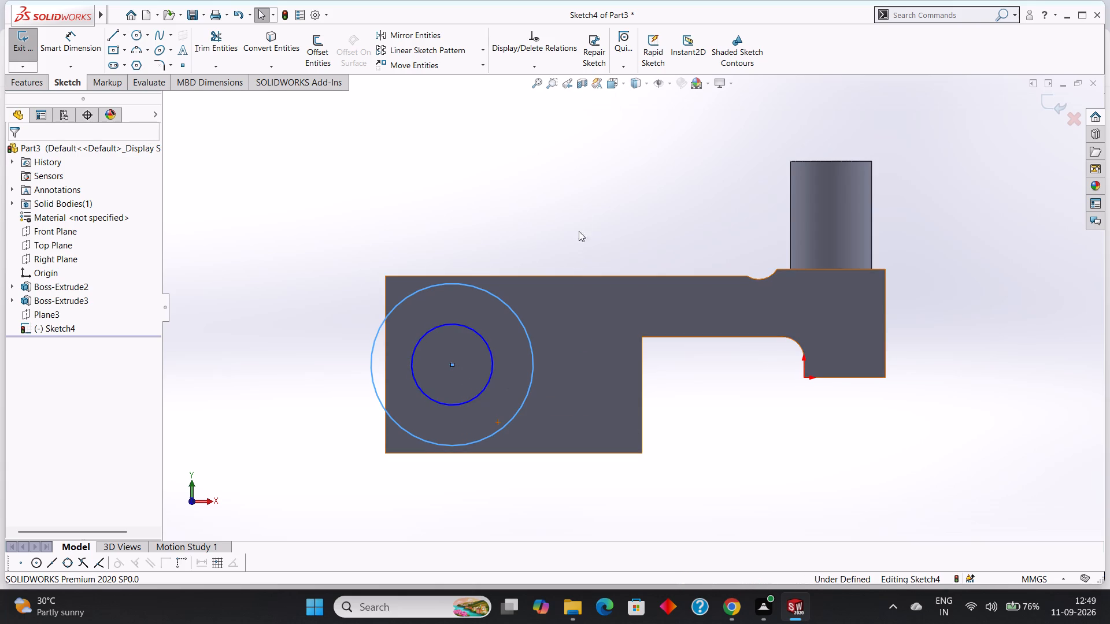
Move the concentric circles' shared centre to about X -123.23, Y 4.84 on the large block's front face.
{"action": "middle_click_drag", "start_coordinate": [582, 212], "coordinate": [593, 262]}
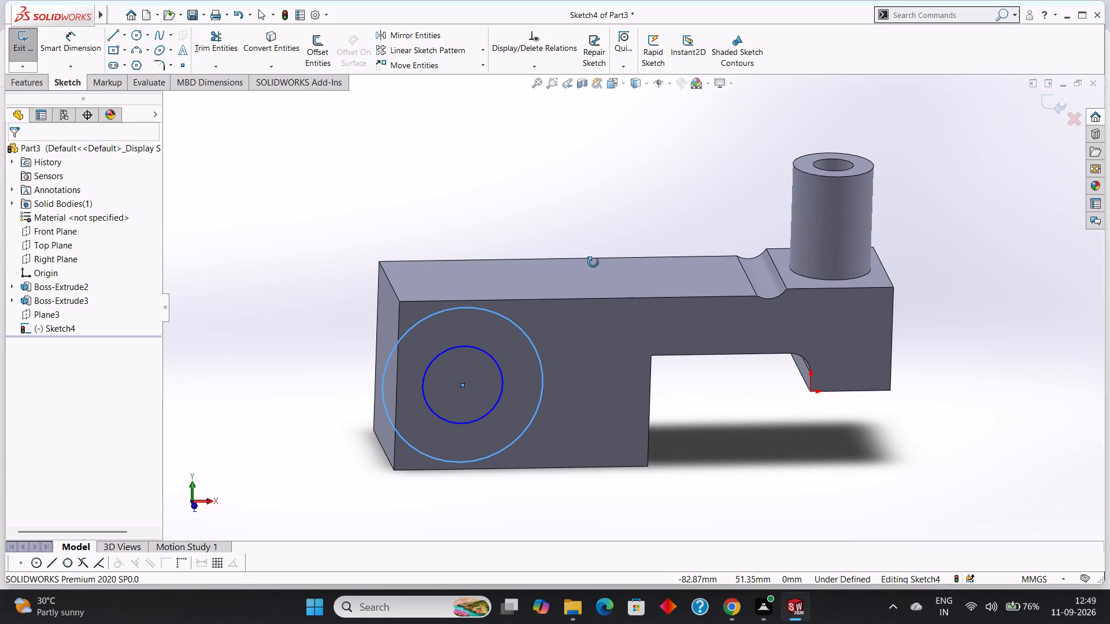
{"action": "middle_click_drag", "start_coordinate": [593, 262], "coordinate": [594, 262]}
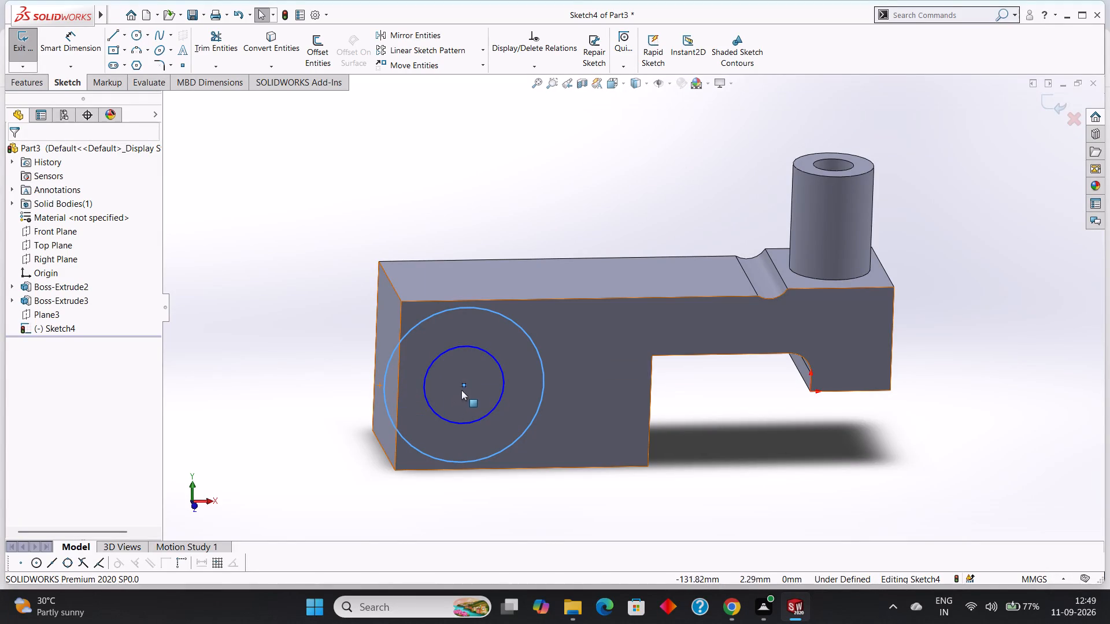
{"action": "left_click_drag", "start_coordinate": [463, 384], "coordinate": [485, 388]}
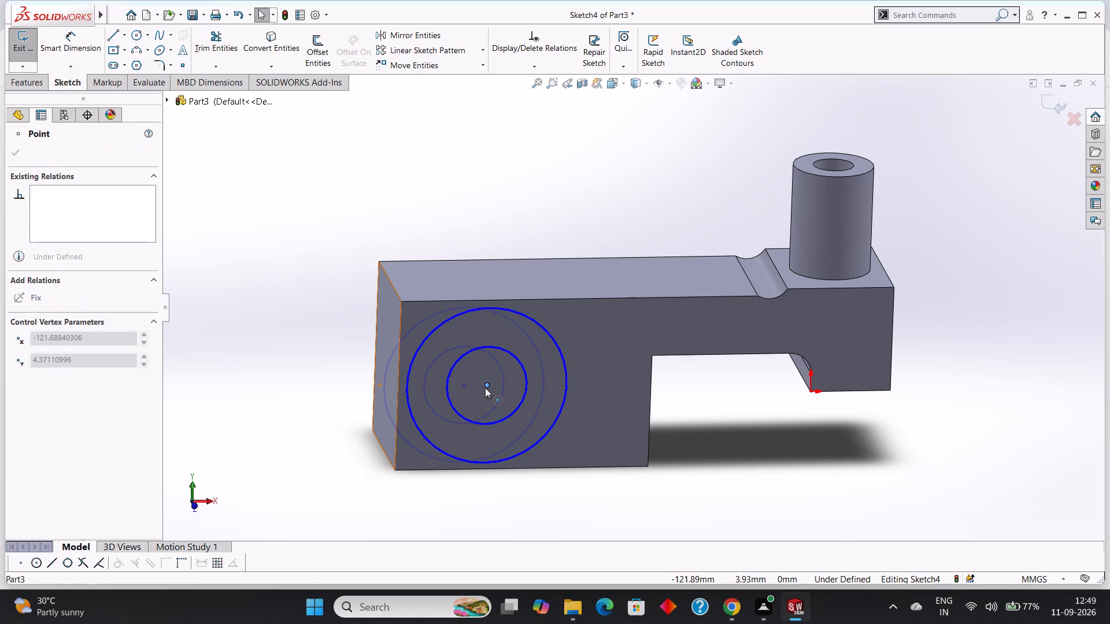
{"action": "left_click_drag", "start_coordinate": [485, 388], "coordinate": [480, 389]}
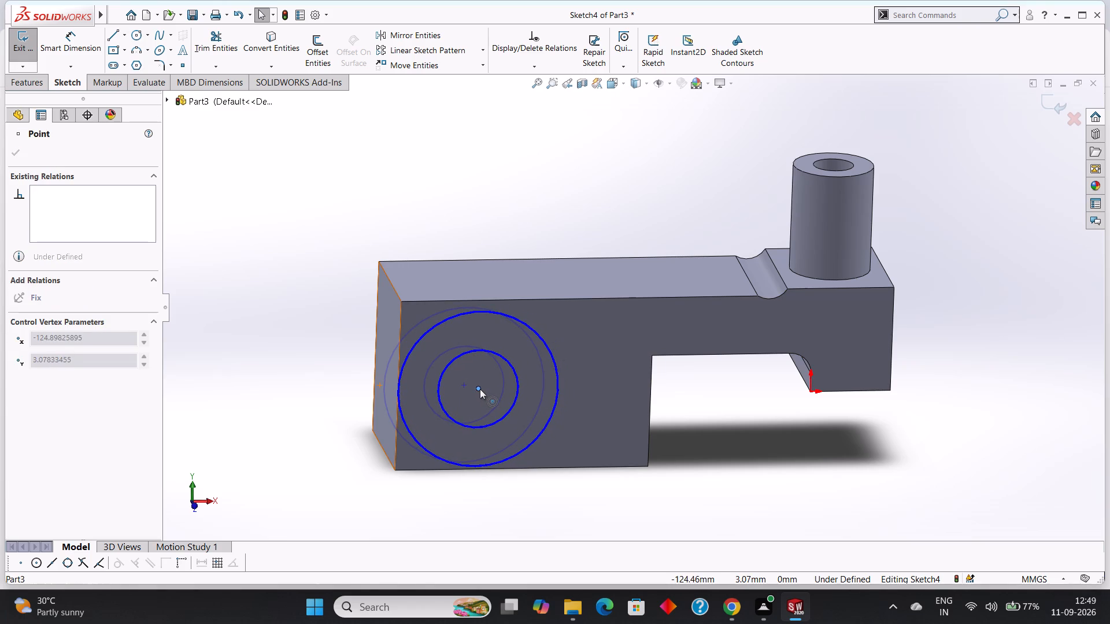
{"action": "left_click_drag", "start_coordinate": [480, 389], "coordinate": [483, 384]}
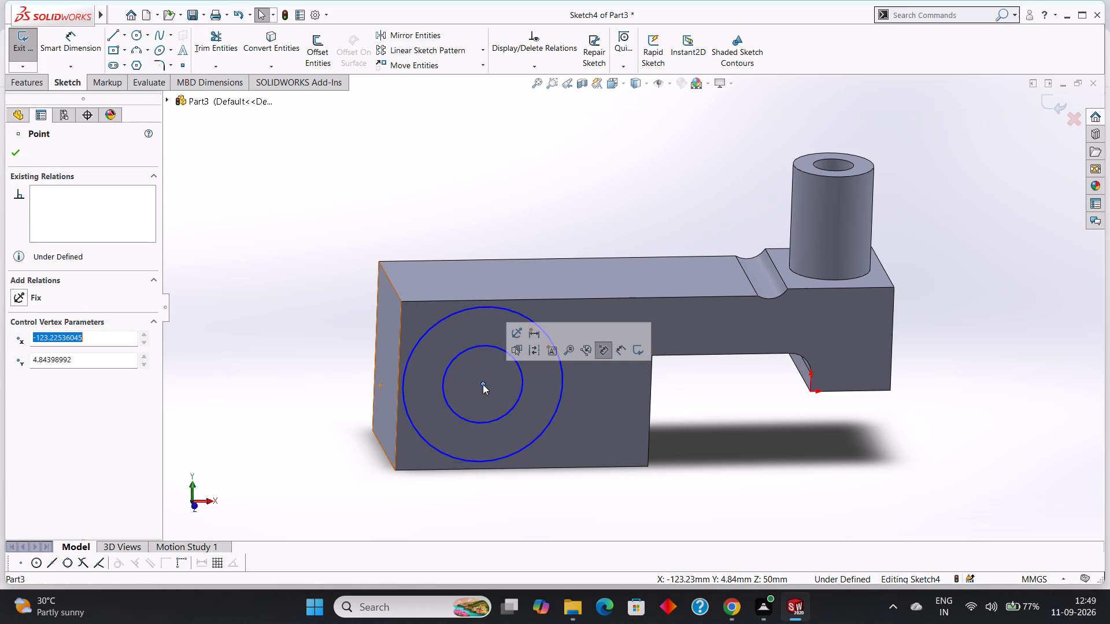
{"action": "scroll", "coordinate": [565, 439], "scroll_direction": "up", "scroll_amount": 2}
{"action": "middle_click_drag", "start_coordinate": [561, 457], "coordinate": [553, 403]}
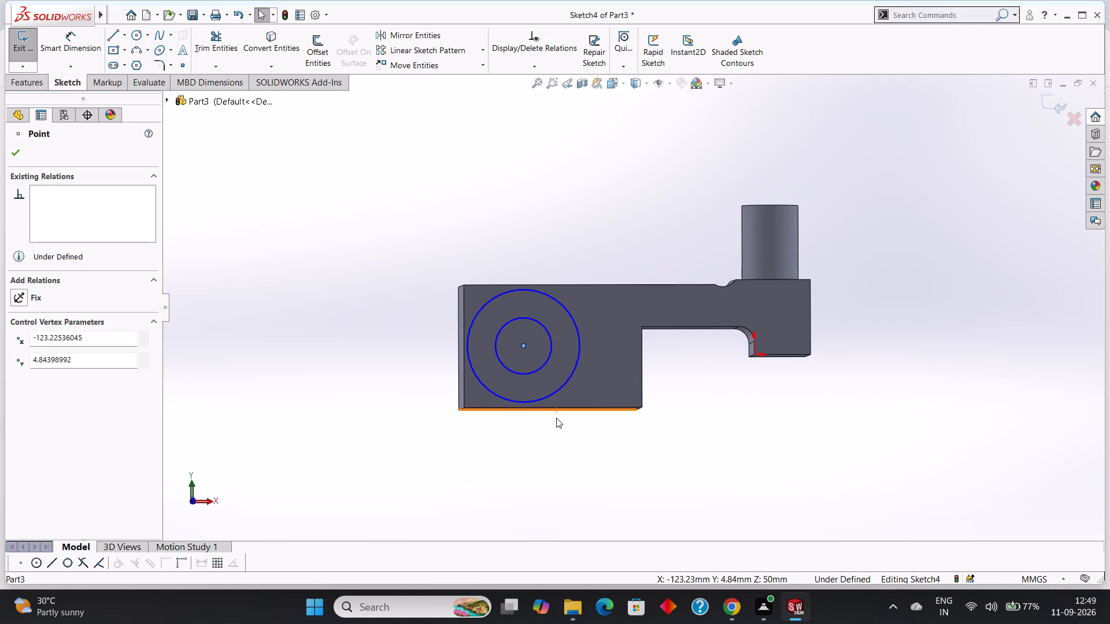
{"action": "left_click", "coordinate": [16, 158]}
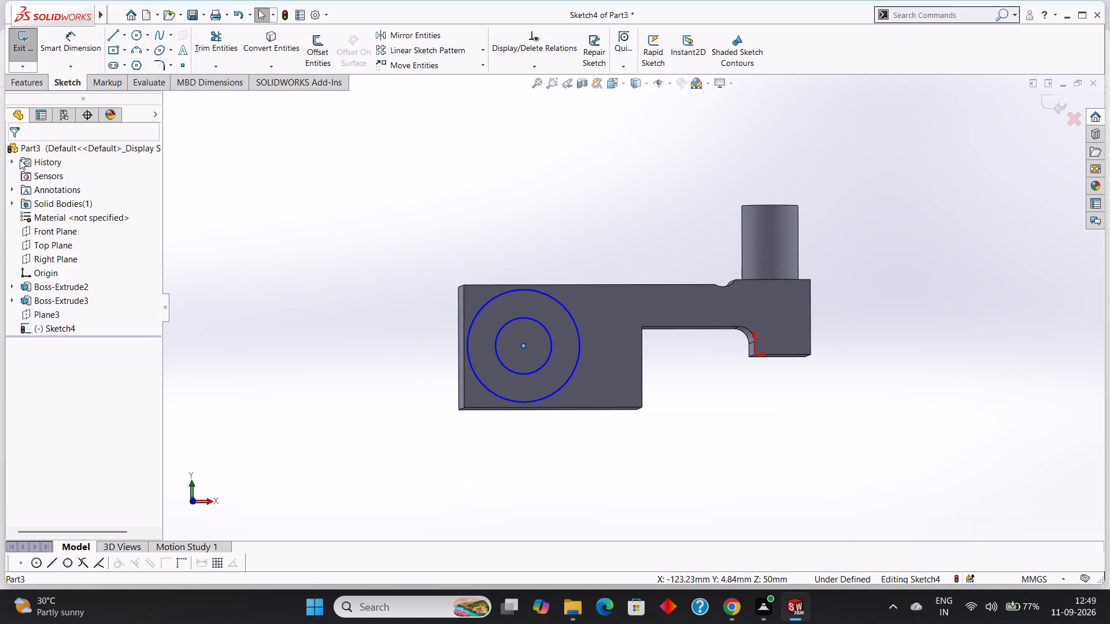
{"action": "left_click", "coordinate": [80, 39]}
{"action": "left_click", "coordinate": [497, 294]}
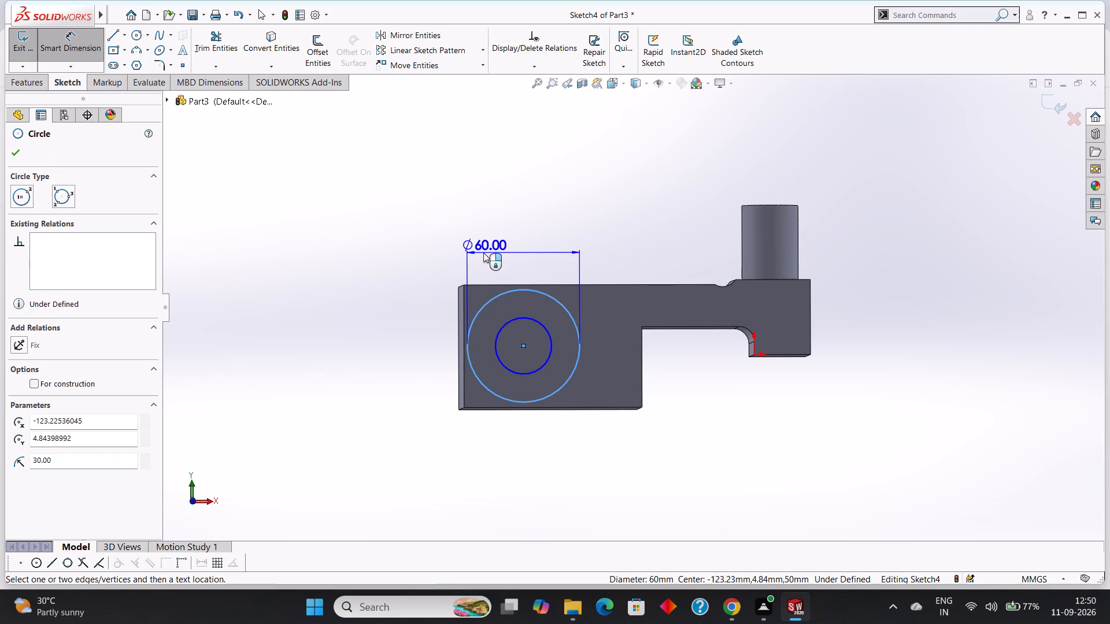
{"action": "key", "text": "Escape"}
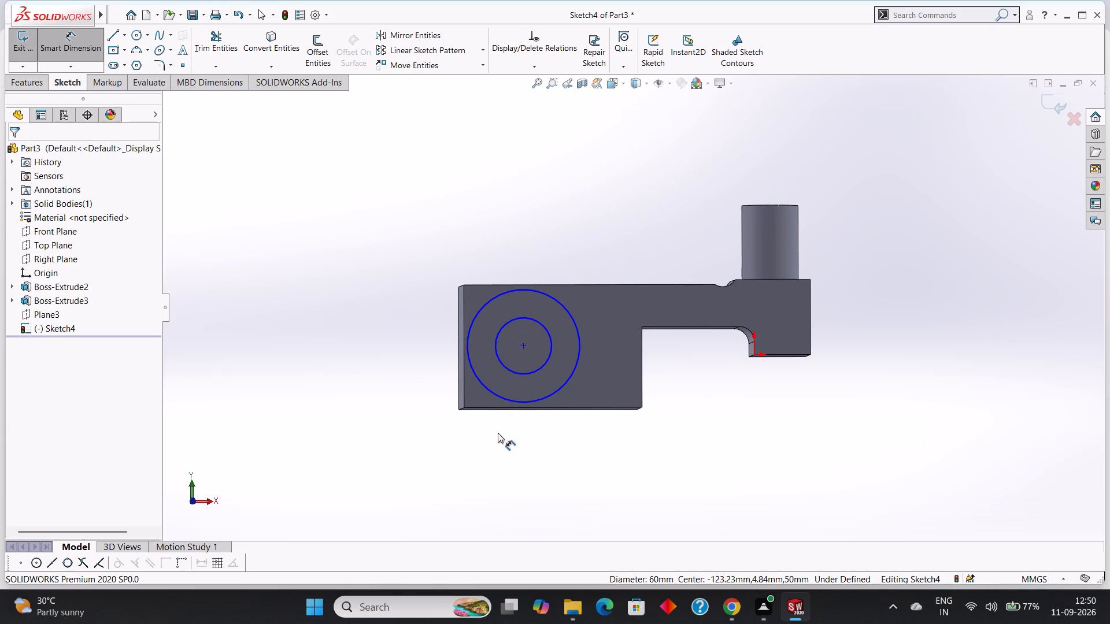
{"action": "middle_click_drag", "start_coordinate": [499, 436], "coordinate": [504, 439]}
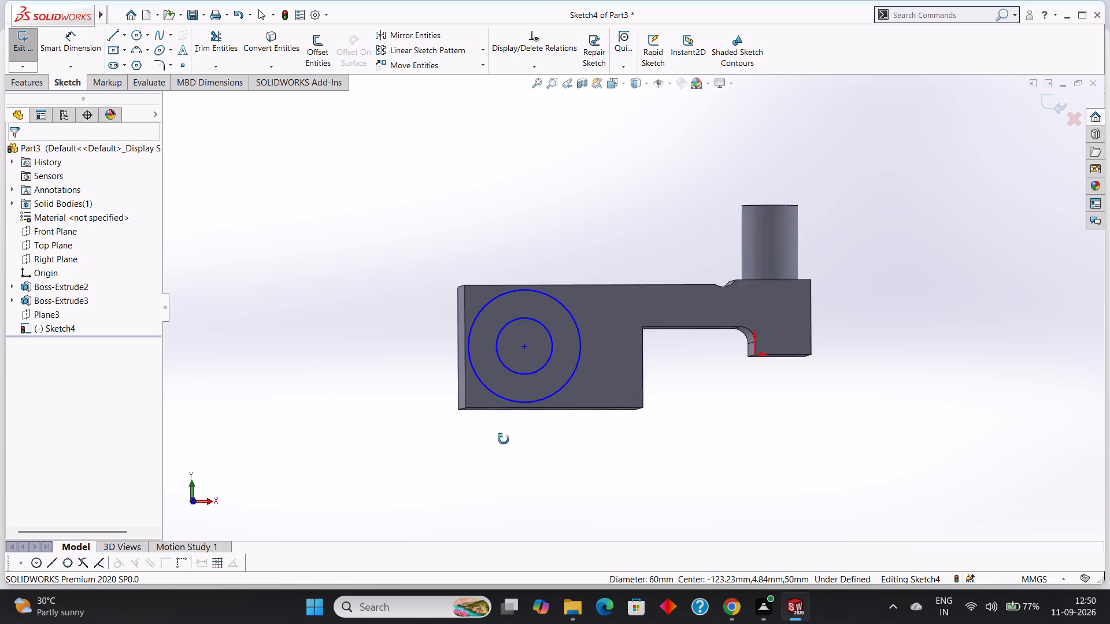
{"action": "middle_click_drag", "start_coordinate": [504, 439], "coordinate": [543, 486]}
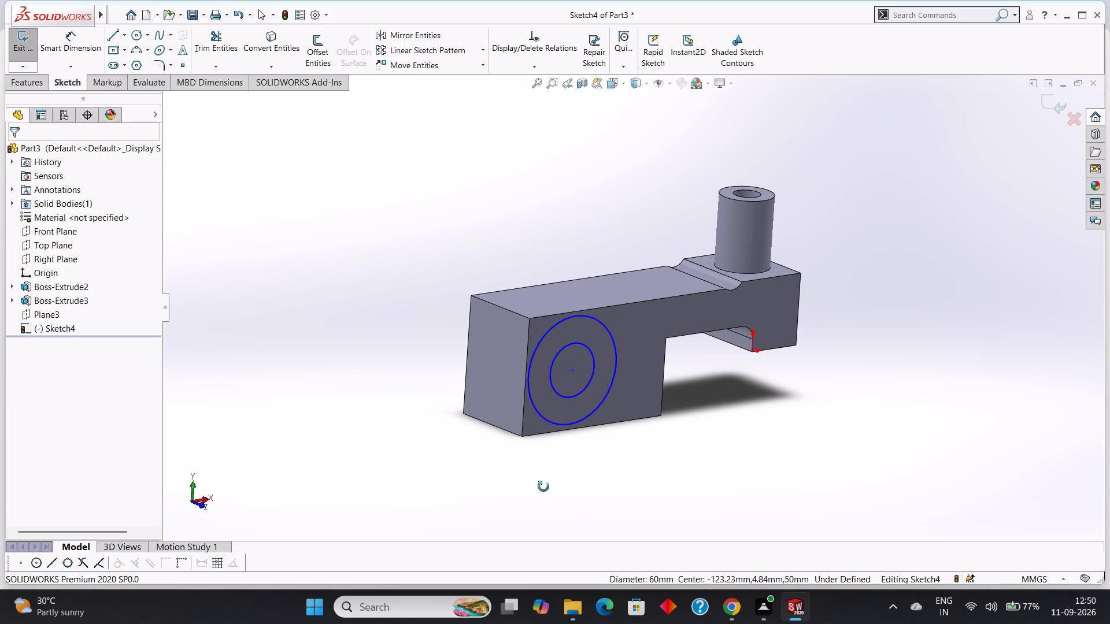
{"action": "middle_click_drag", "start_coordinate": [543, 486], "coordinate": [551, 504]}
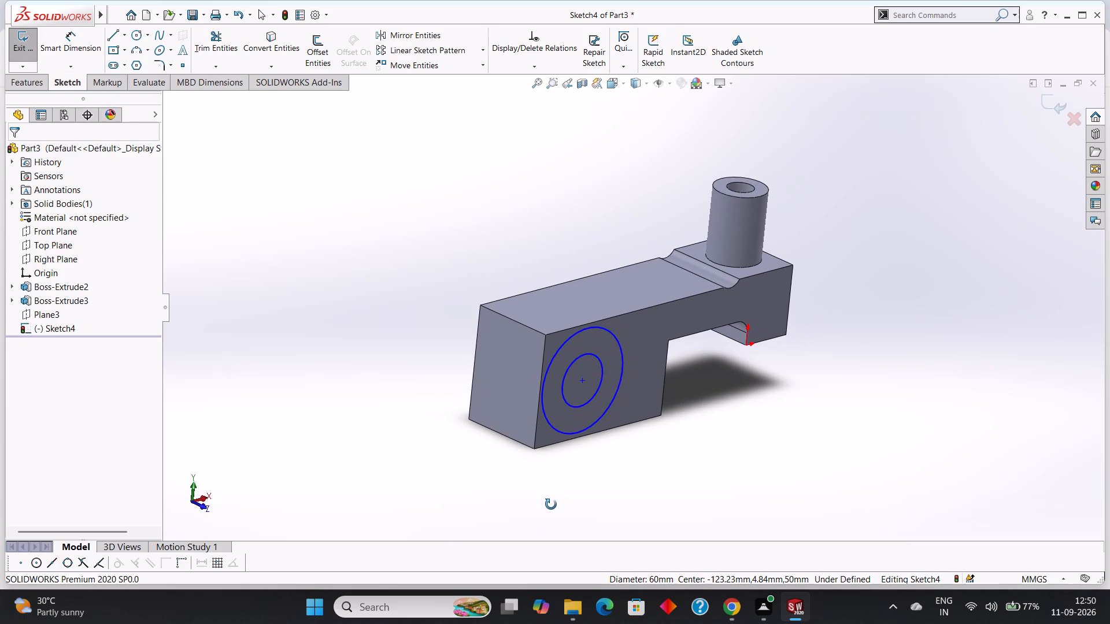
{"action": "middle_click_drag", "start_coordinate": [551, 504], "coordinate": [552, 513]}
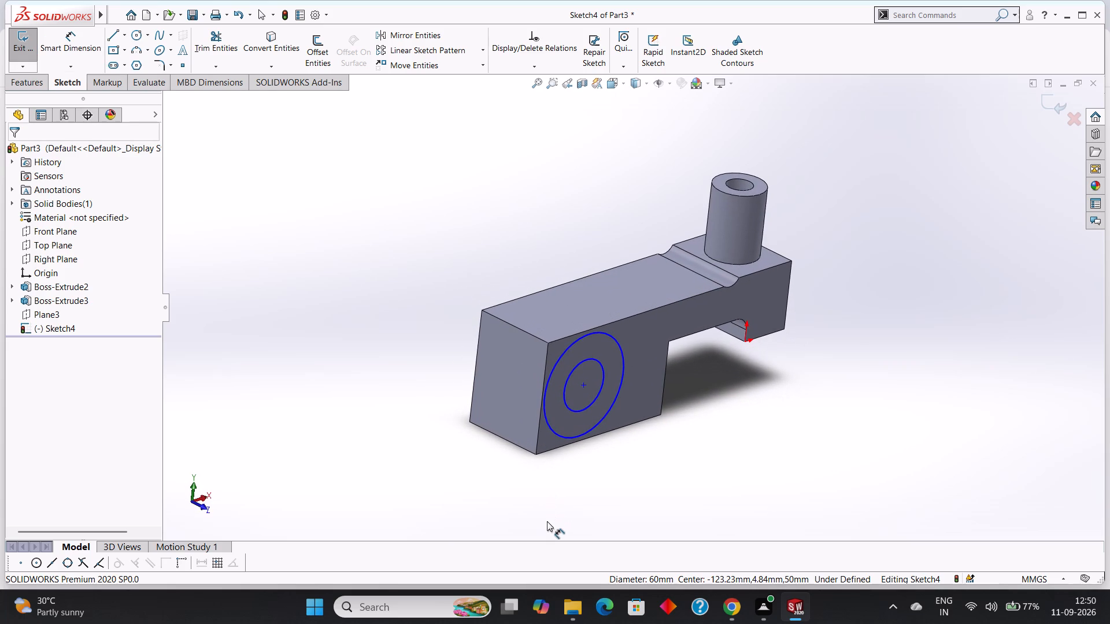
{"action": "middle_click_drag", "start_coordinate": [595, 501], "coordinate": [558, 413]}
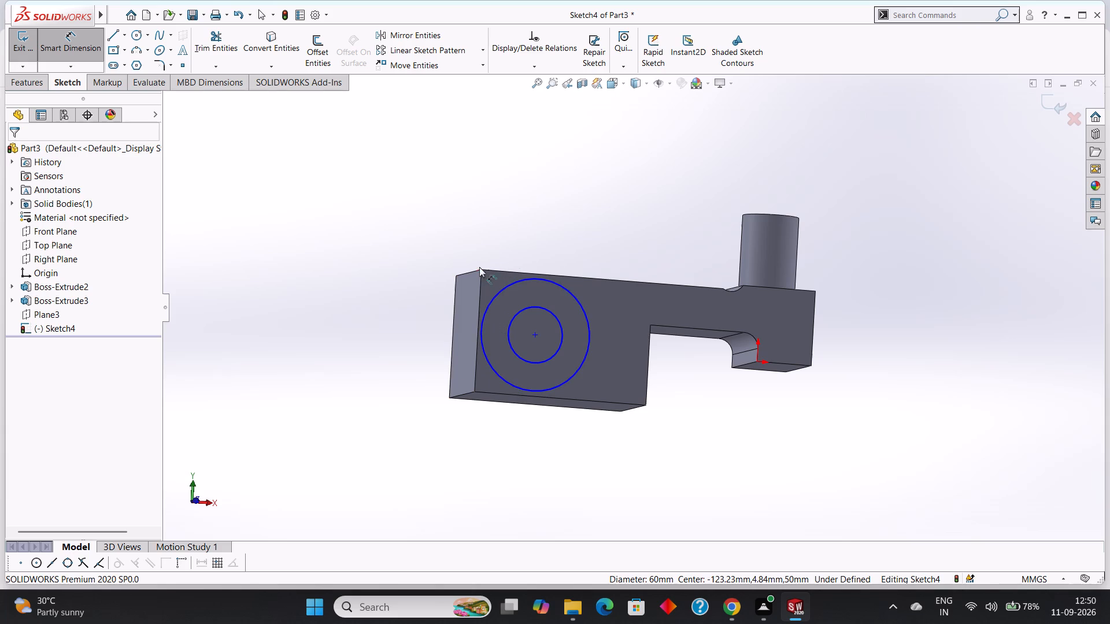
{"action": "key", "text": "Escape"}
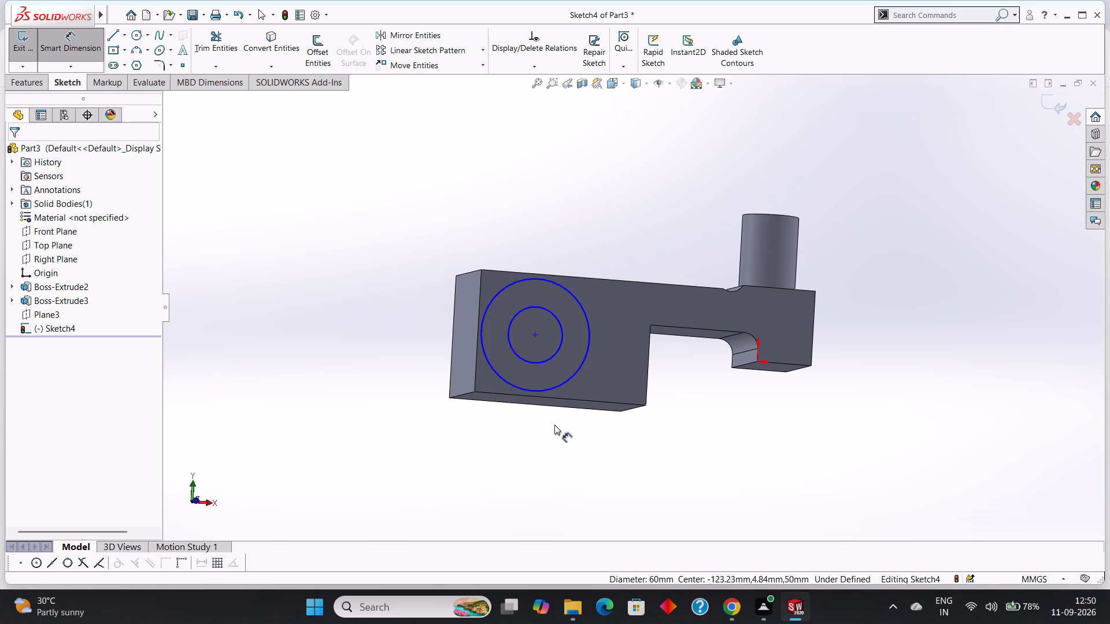
Undo the circle sketch, offset plane, cylindrical boss and body extrusion, going back to editing the stepped profile in Sketch1.
{"action": "key", "text": "ctrl+z"}
{"action": "key", "text": "ctrl+z"}
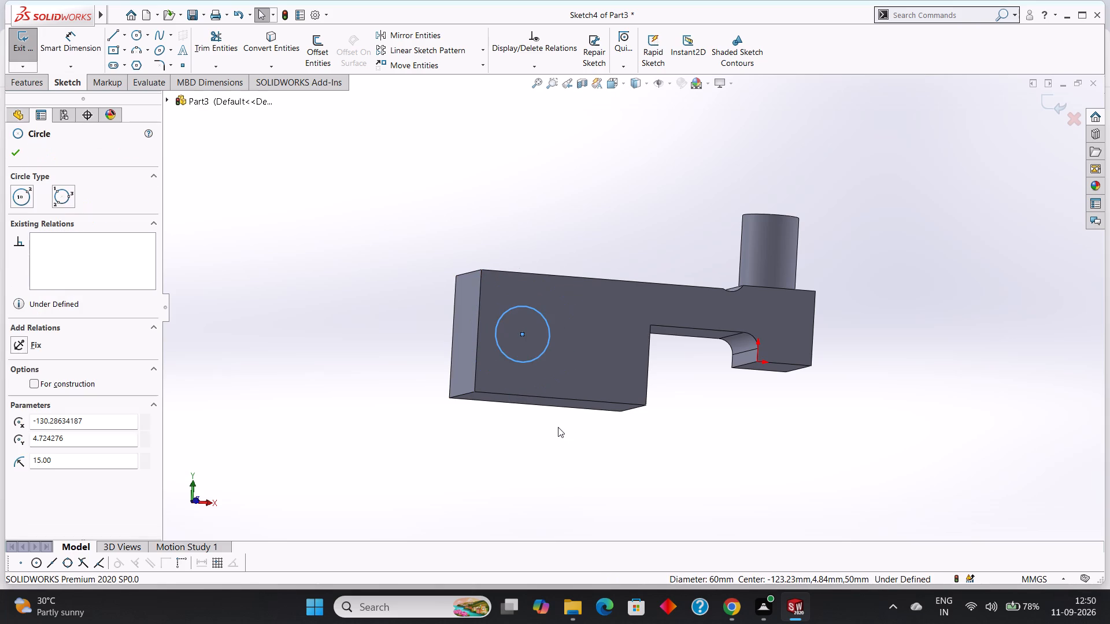
{"action": "key", "text": "ctrl+z"}
{"action": "key", "text": "ctrl+z"}
{"action": "key", "text": "ctrl+z"}
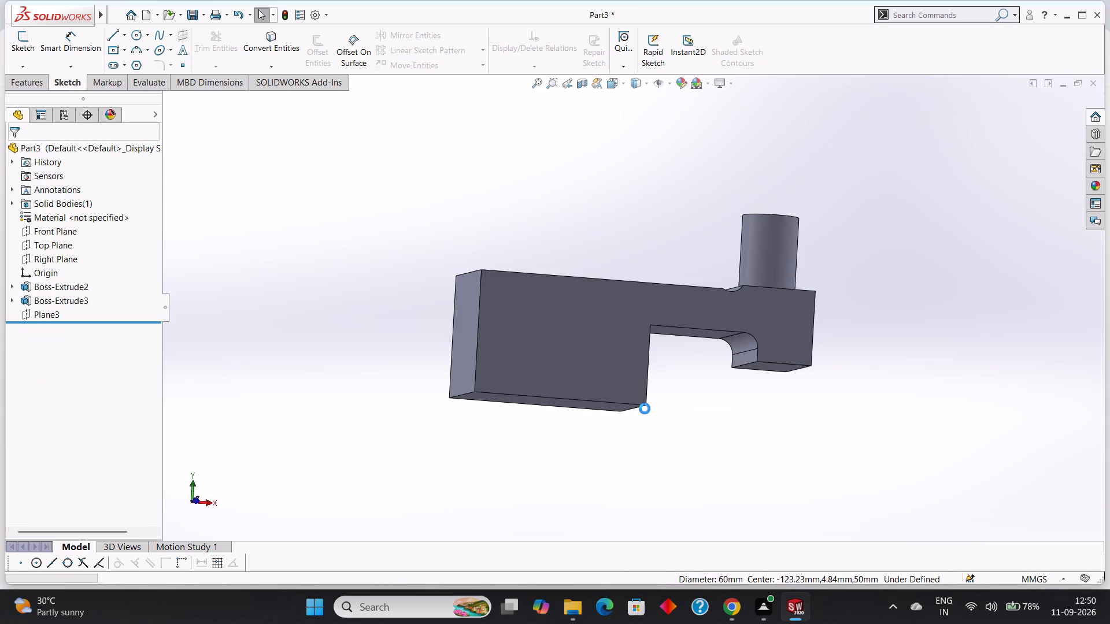
{"action": "key", "text": "ctrl+z"}
{"action": "key", "text": "ctrl+z"}
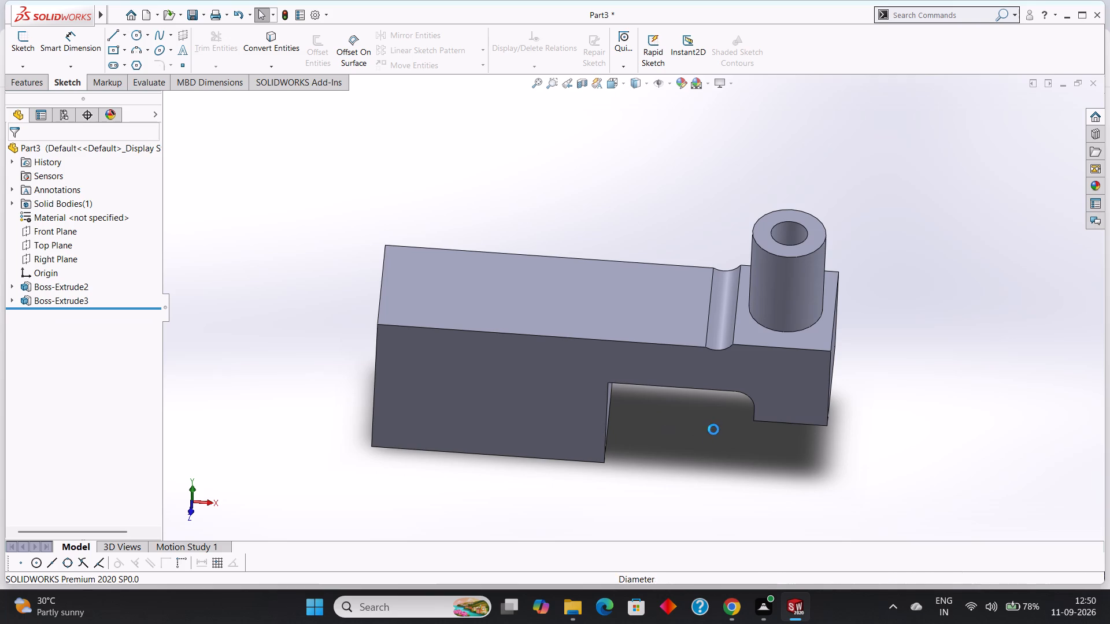
{"action": "key", "text": "ctrl+z"}
{"action": "key", "text": "ctrl+z"}
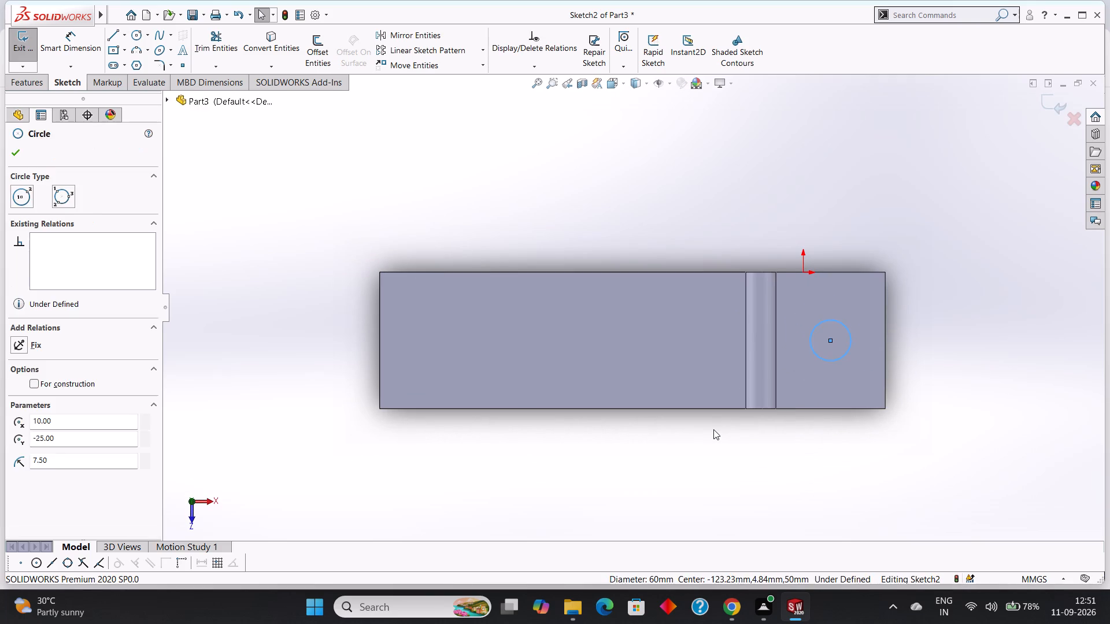
{"action": "key", "text": "ctrl+z"}
{"action": "key", "text": "ctrl+z"}
{"action": "key", "text": "ctrl+z"}
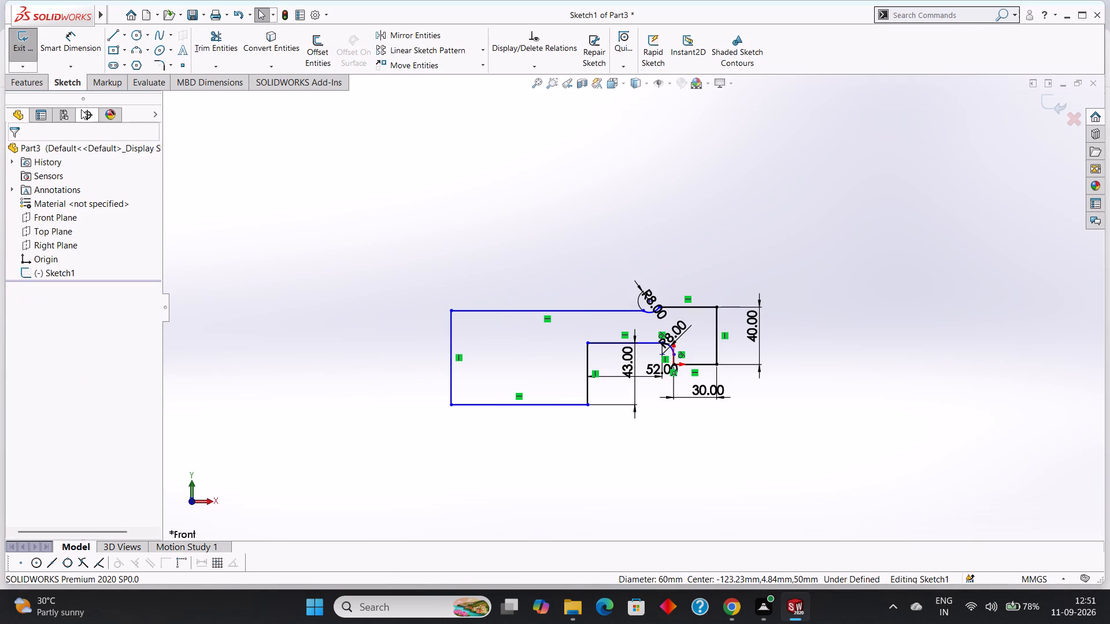
{"action": "key", "text": "Escape"}
{"action": "key", "text": "Escape"}
Dimension the large block's outer vertical edge in the stepped profile to 30 mm.
{"action": "left_click", "coordinate": [74, 43]}
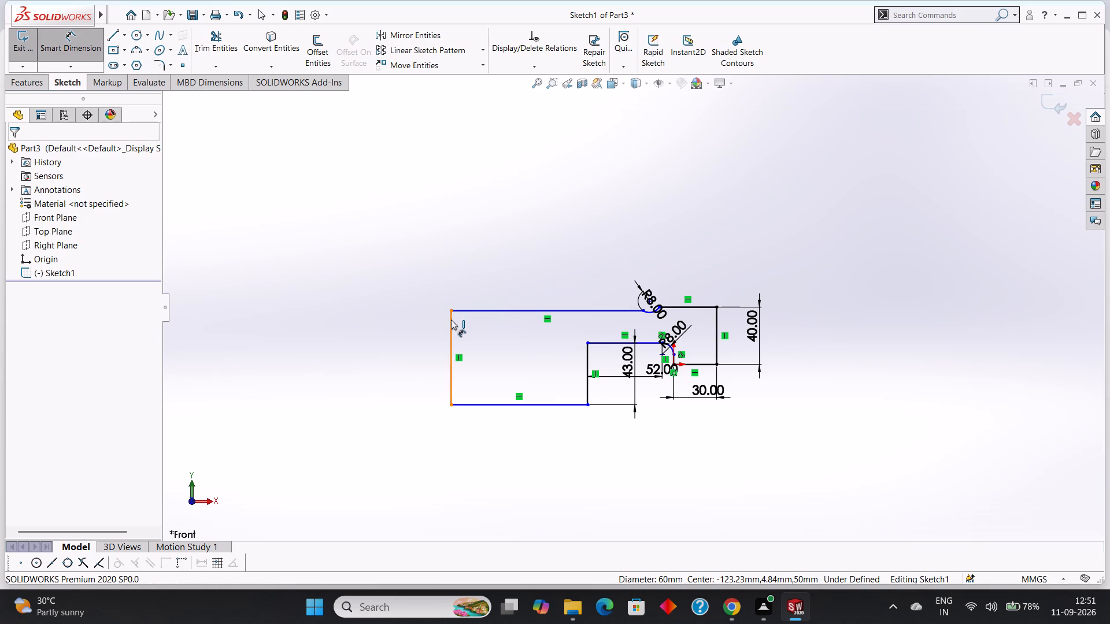
{"action": "left_click", "coordinate": [450, 321]}
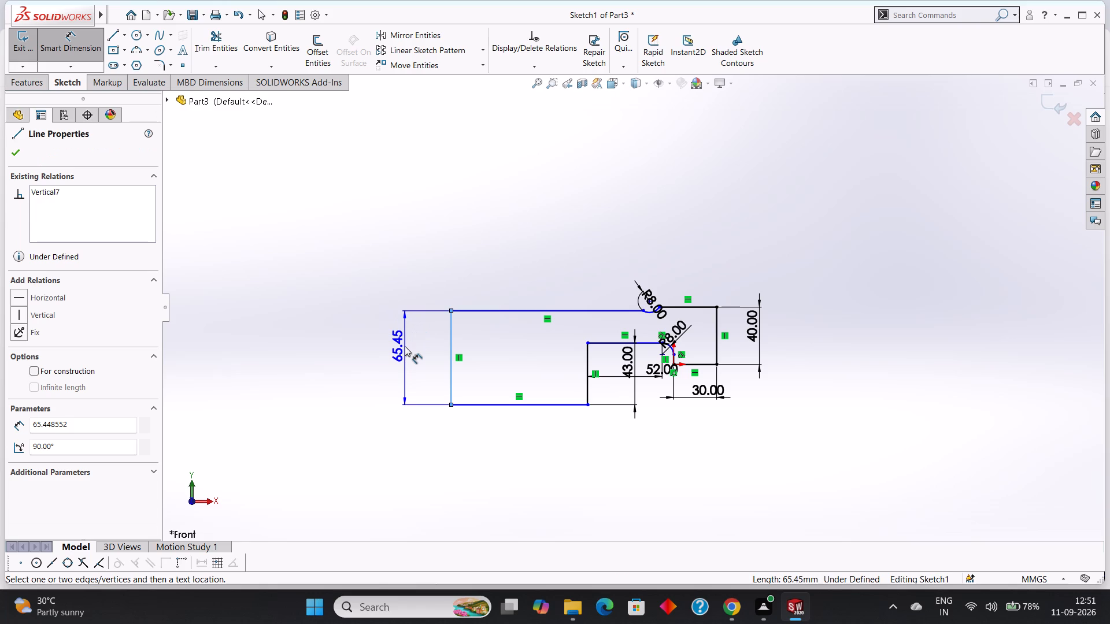
{"action": "left_click", "coordinate": [405, 346]}
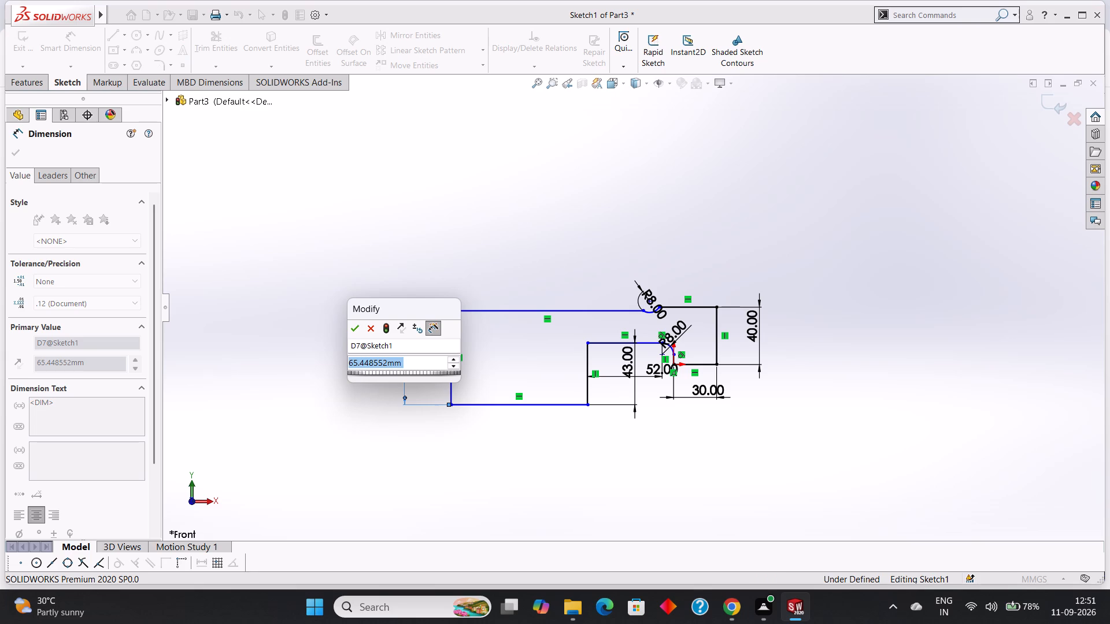
{"action": "type", "text": "30"}
{"action": "key", "text": "Return"}
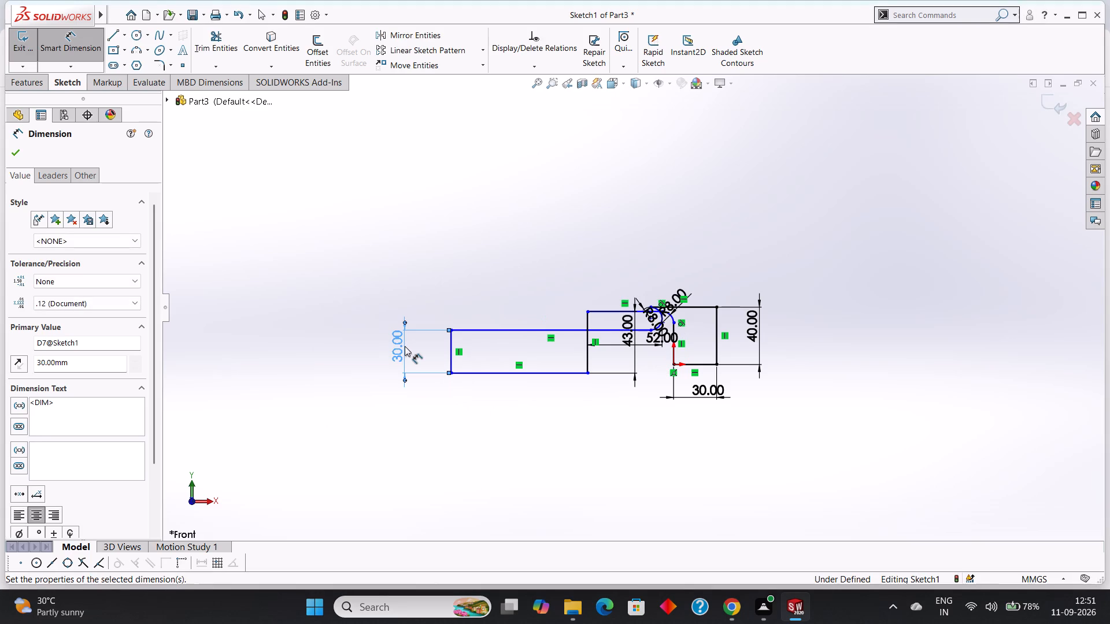
Set the height dimension on the large block's outer vertical edge to 60 mm.
{"action": "left_click", "coordinate": [398, 342]}
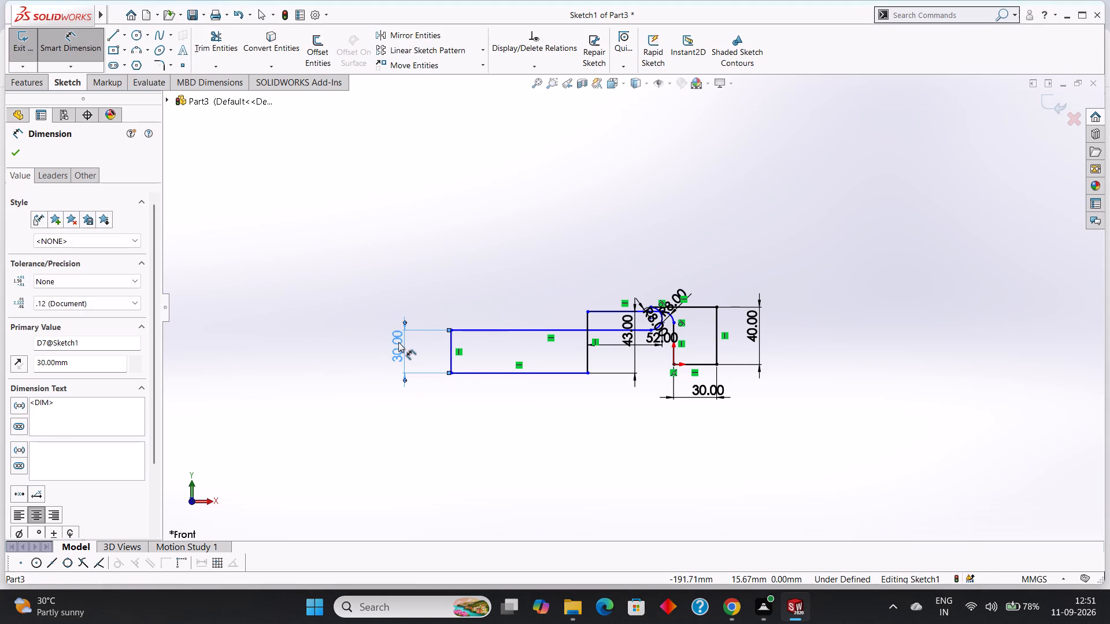
{"action": "key", "text": "Escape"}
{"action": "double_click", "coordinate": [398, 343]}
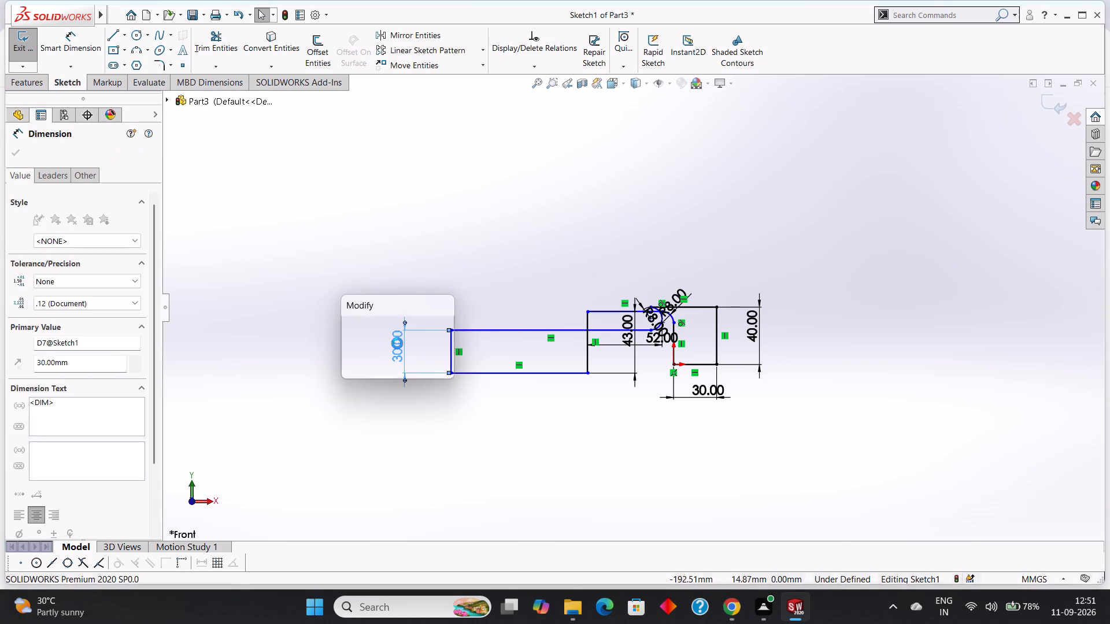
{"action": "type", "text": "60"}
{"action": "key", "text": "Return"}
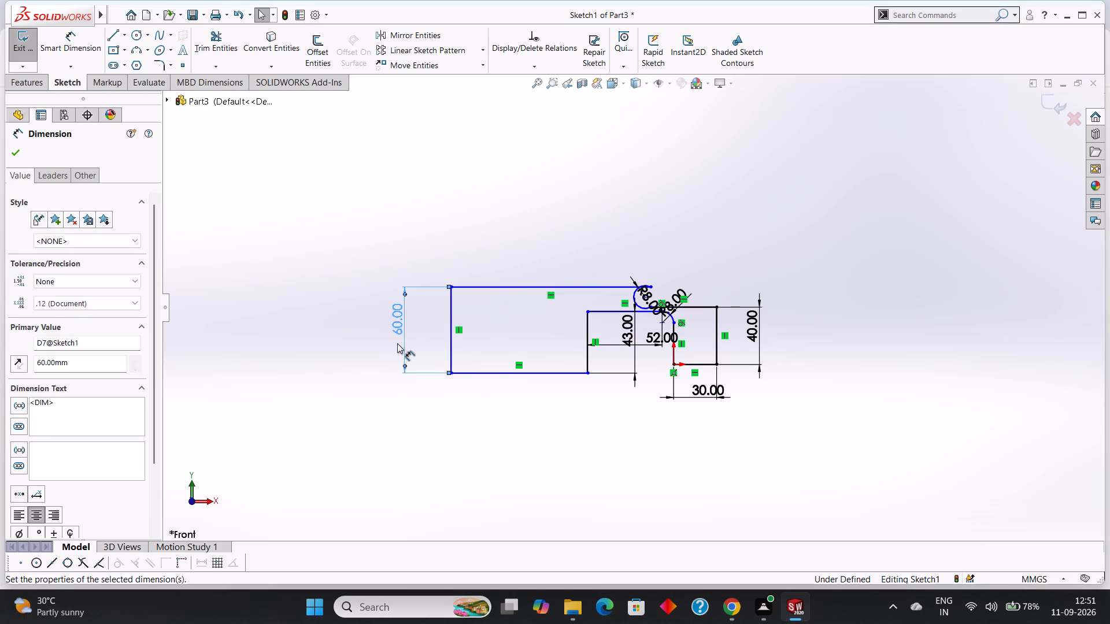
Undo the height dimension on the large block's outer vertical edge, including its value changes, until the dimension is removed.
{"action": "key", "text": "Escape"}
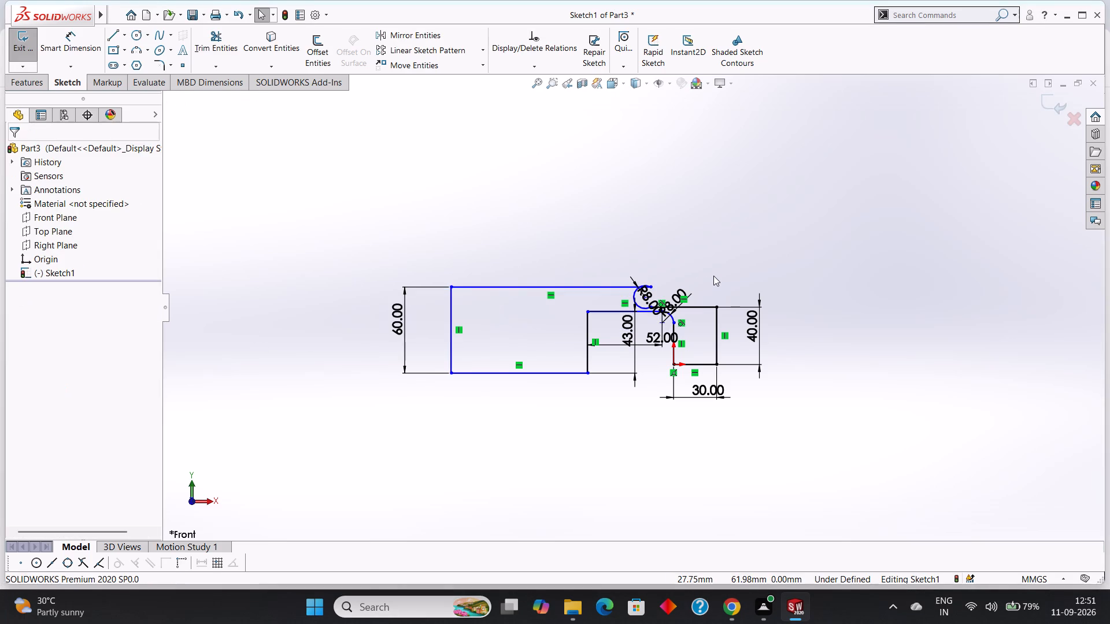
{"action": "key", "text": "ctrl+z"}
{"action": "key", "text": "ctrl+z"}
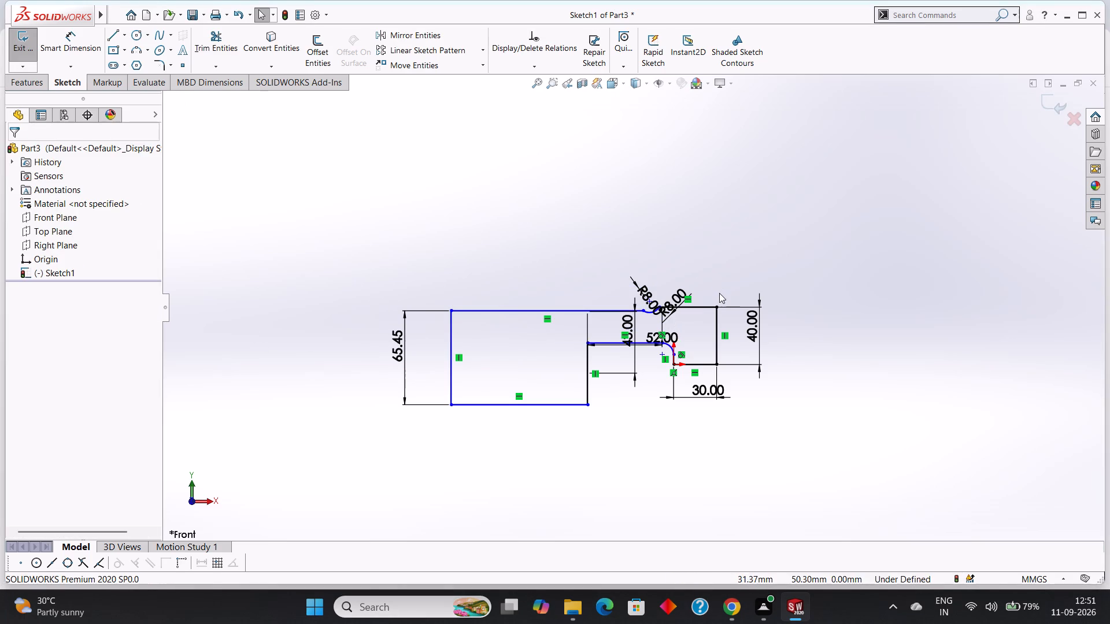
{"action": "key", "text": "ctrl+z"}
{"action": "scroll", "coordinate": [638, 326], "scroll_direction": "down", "scroll_amount": 3}
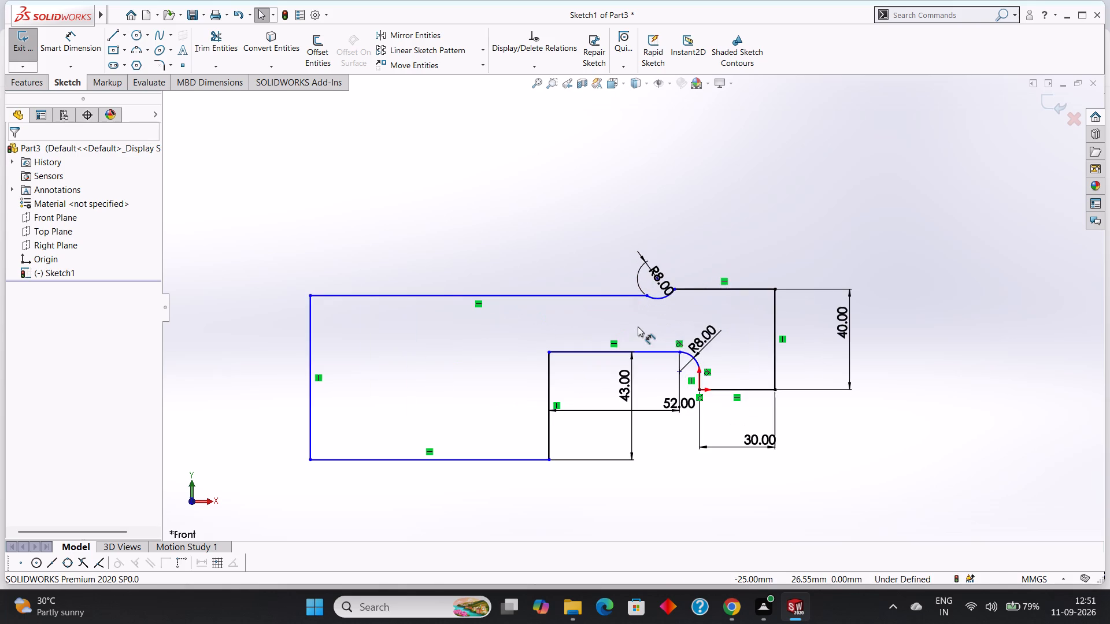
{"action": "scroll", "coordinate": [638, 326], "scroll_direction": "down", "scroll_amount": 2}
{"action": "scroll", "coordinate": [646, 326], "scroll_direction": "up", "scroll_amount": 4}
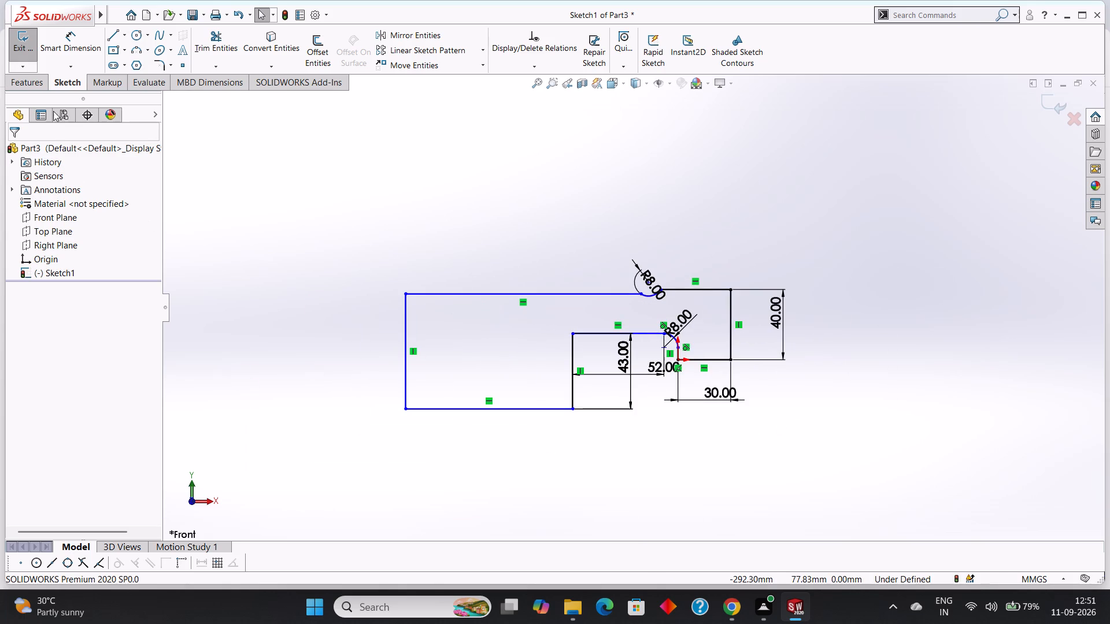
Dimension the height of the large block's outer vertical edge in the stepped profile to 60 mm.
{"action": "left_click", "coordinate": [53, 44]}
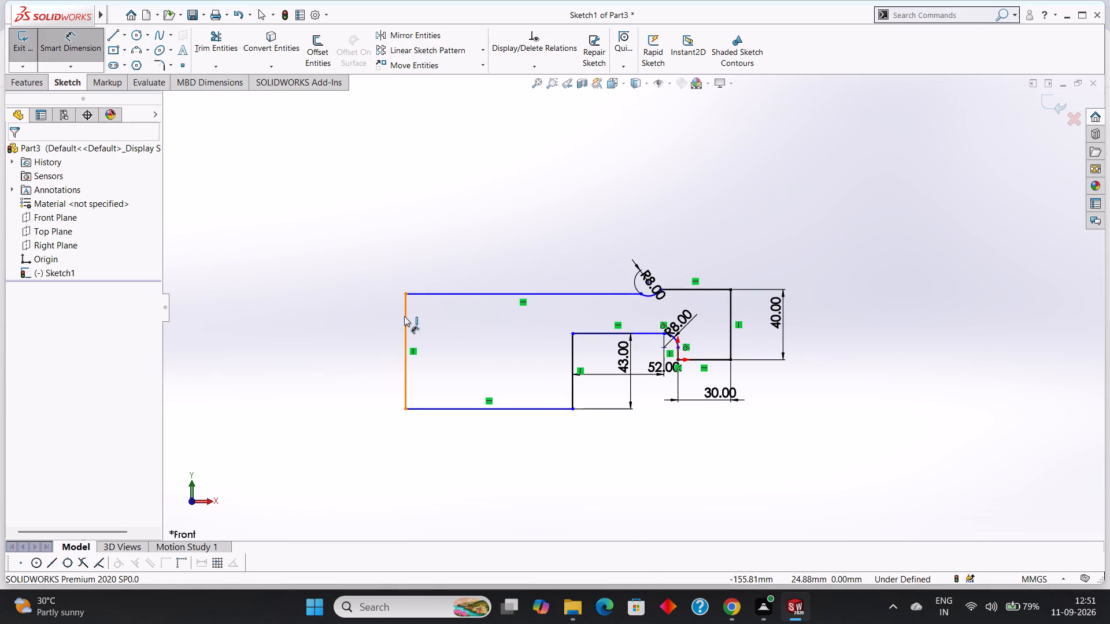
{"action": "left_click", "coordinate": [404, 316]}
{"action": "left_click", "coordinate": [376, 318]}
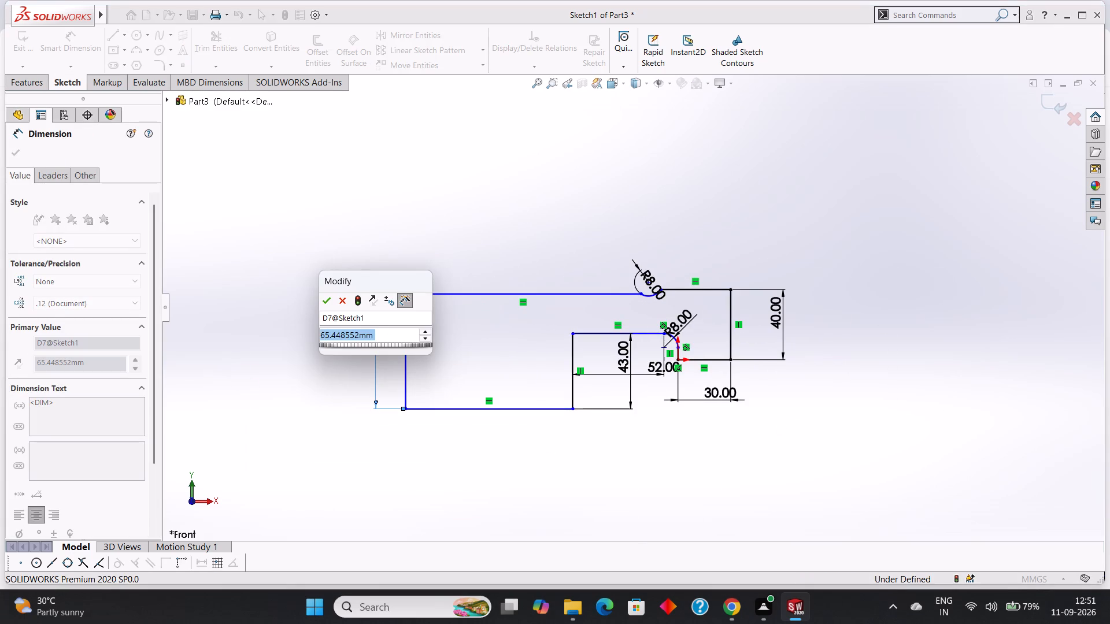
{"action": "type", "text": "60"}
{"action": "key", "text": "Return"}
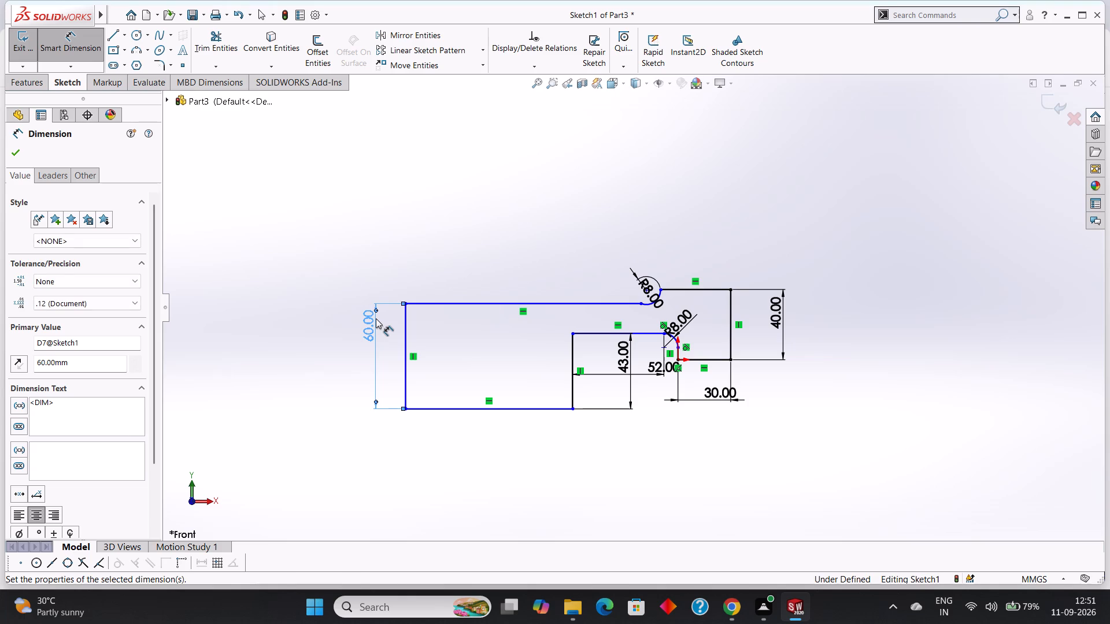
{"action": "left_click", "coordinate": [14, 149]}
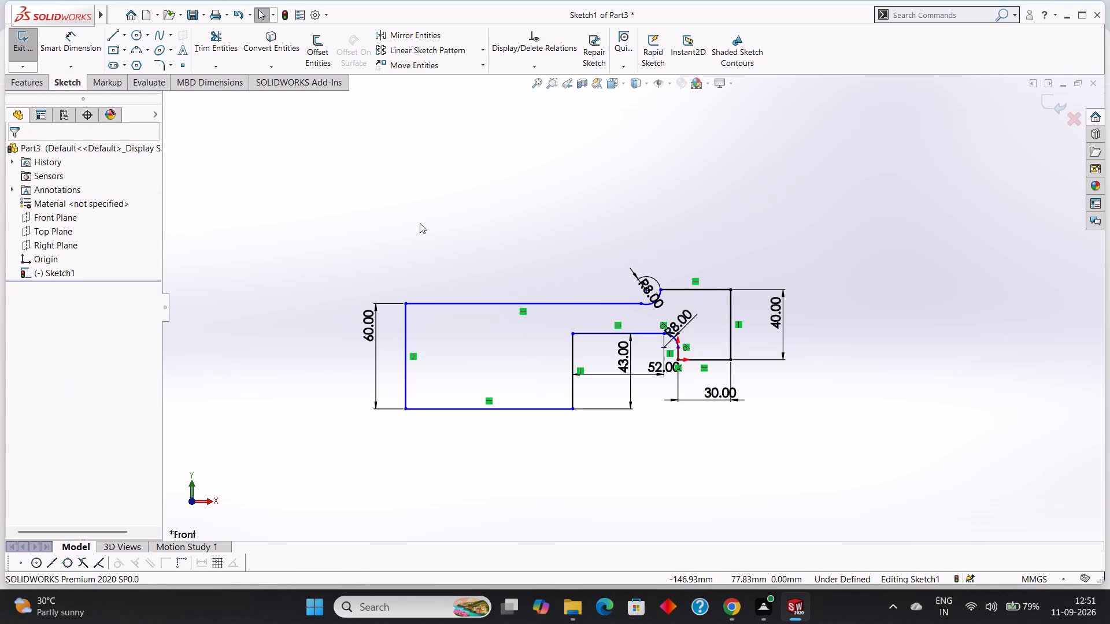
{"action": "left_click", "coordinate": [420, 223]}
Start a blind Boss-Extrude of the stepped profile from the sketch plane.
{"action": "scroll", "coordinate": [546, 275], "scroll_direction": "up", "scroll_amount": 2}
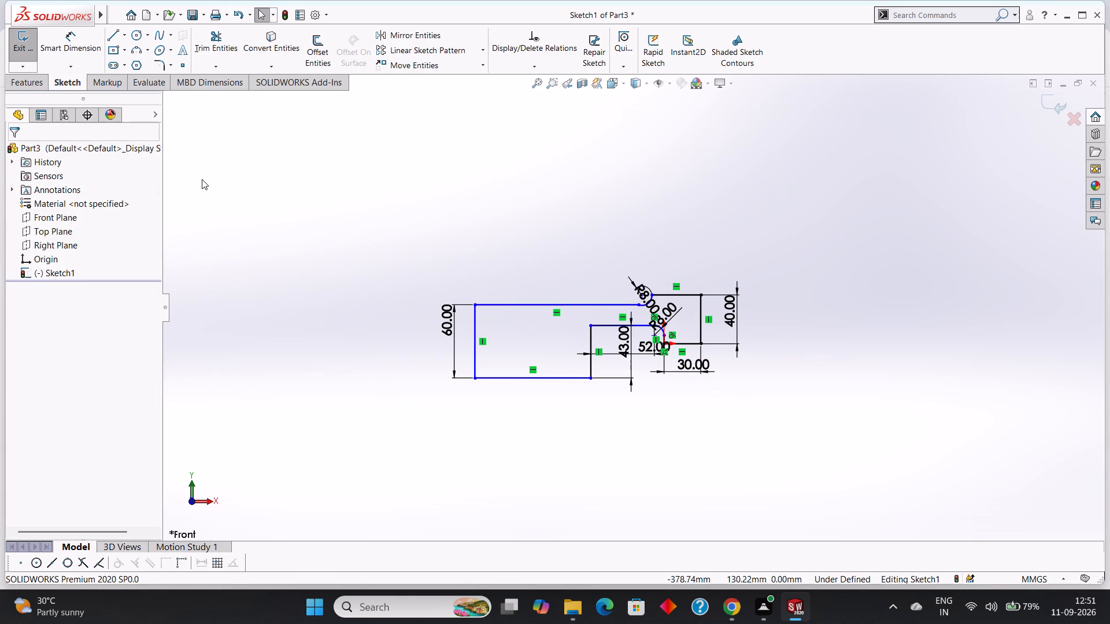
{"action": "left_click", "coordinate": [24, 77]}
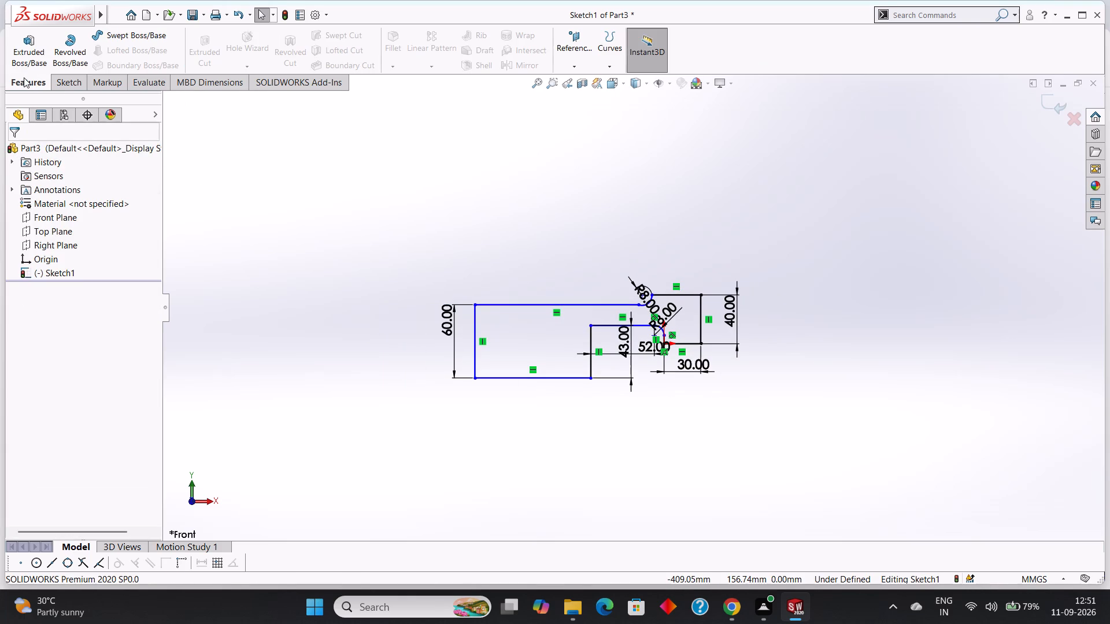
{"action": "left_click", "coordinate": [27, 64]}
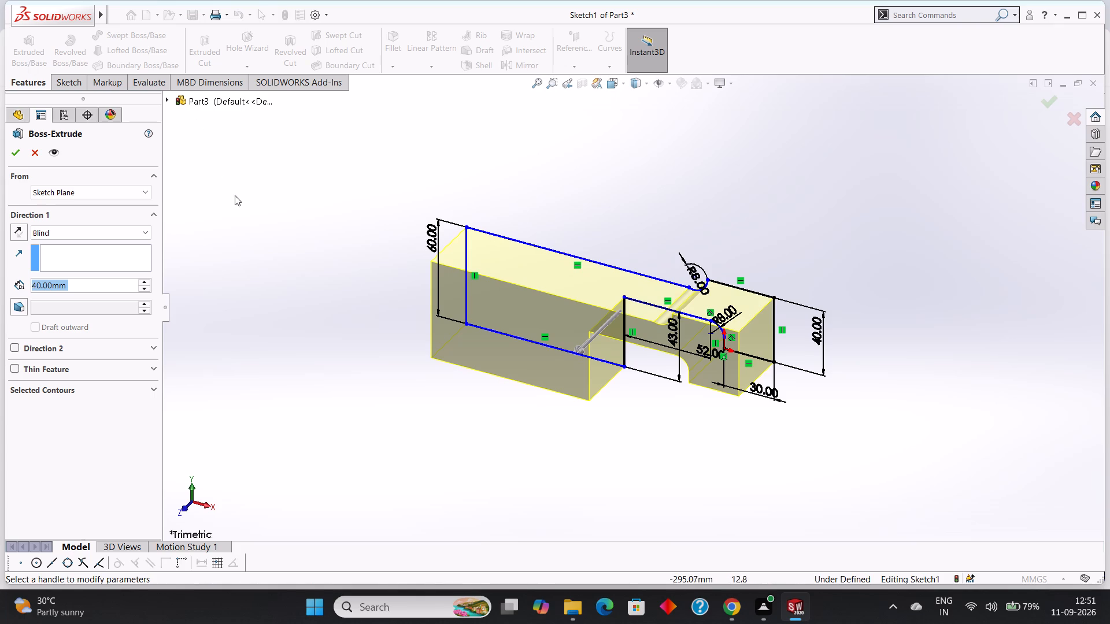
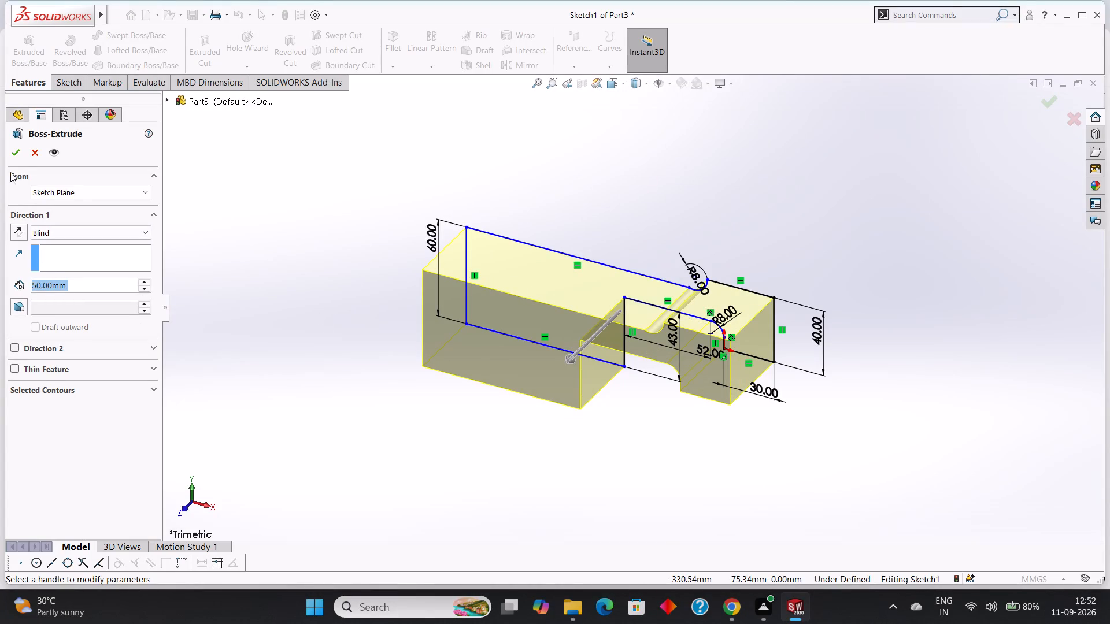
Complete the blind Boss-Extrude of the stepped profile at a depth of 50 mm.
{"action": "left_click", "coordinate": [11, 151]}
{"action": "left_click", "coordinate": [353, 485]}
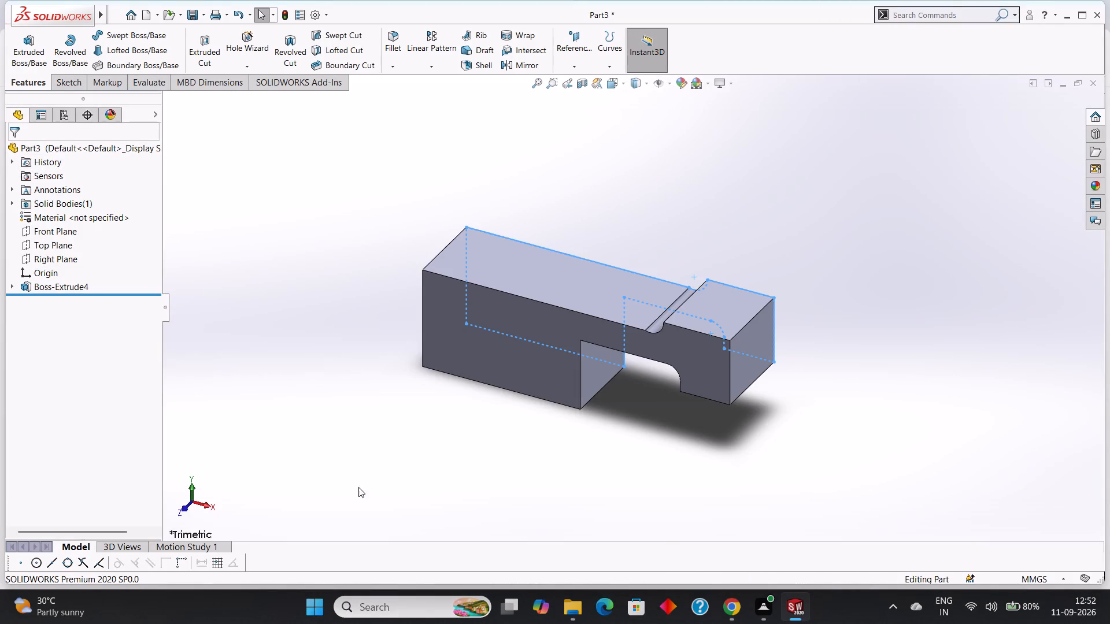
Open a new sketch on the stepped body's front face, viewed normal to that face.
{"action": "middle_click_drag", "start_coordinate": [561, 483], "coordinate": [598, 473]}
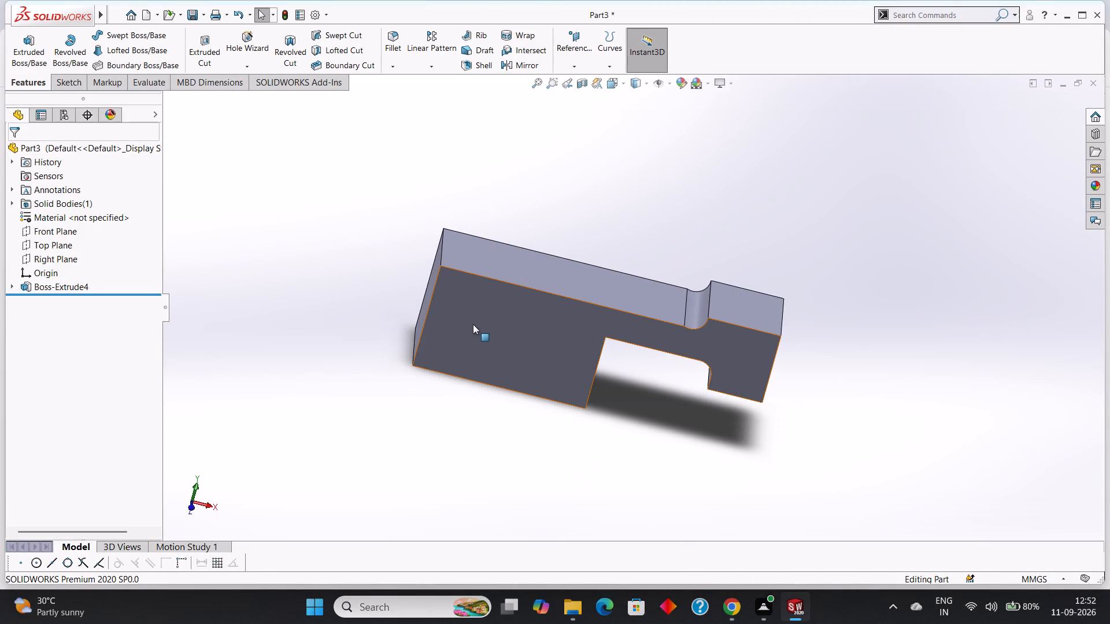
{"action": "left_click", "coordinate": [472, 314]}
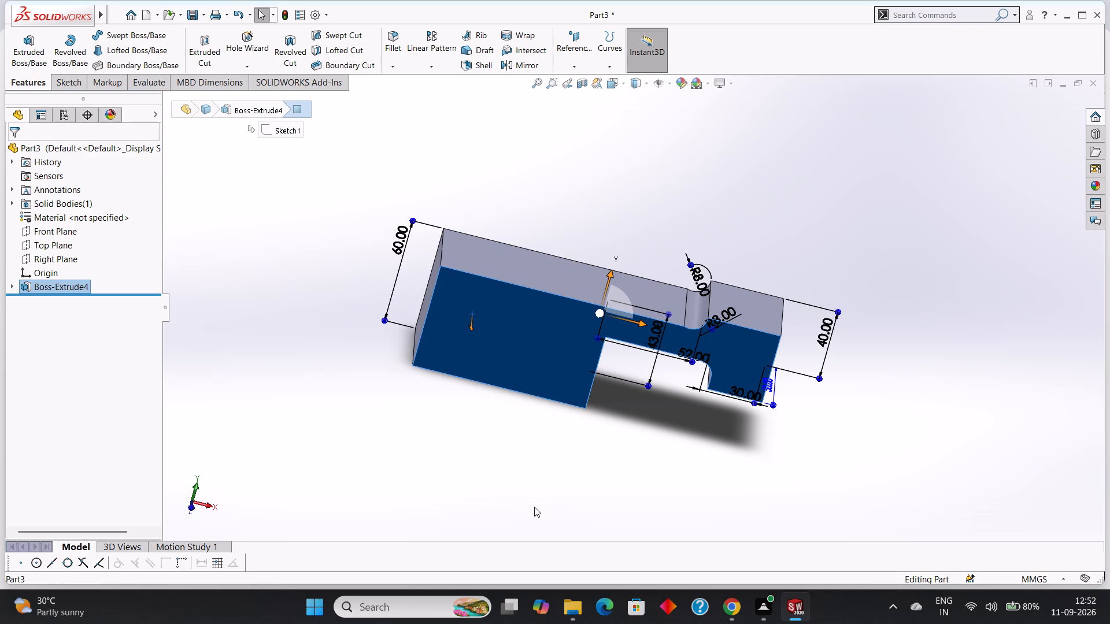
{"action": "key", "text": "ctrl+8"}
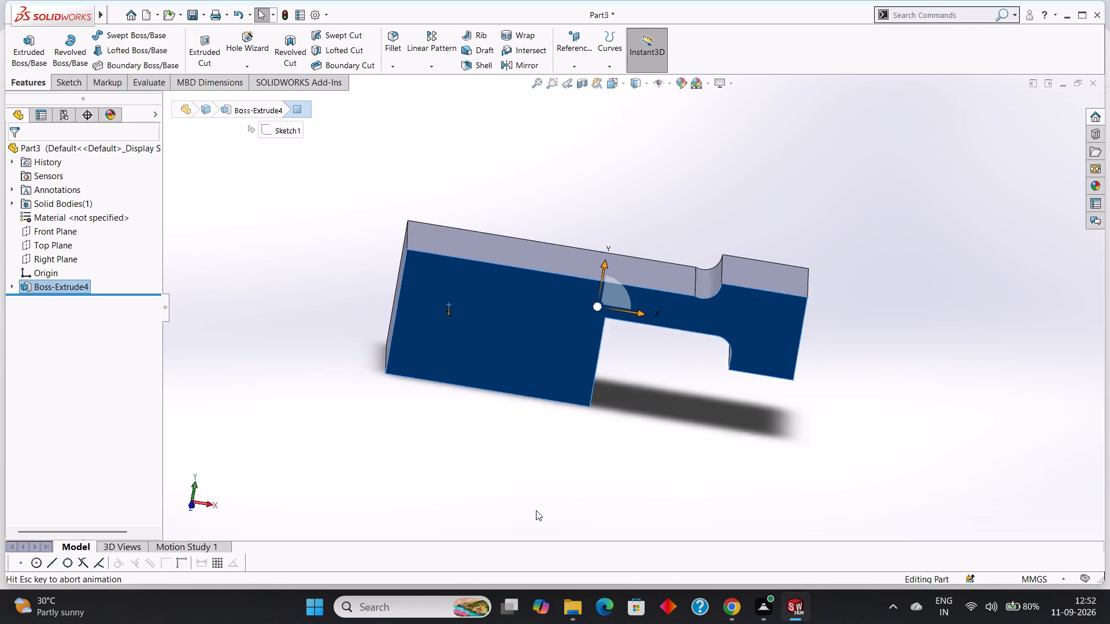
{"action": "right_click", "coordinate": [484, 329]}
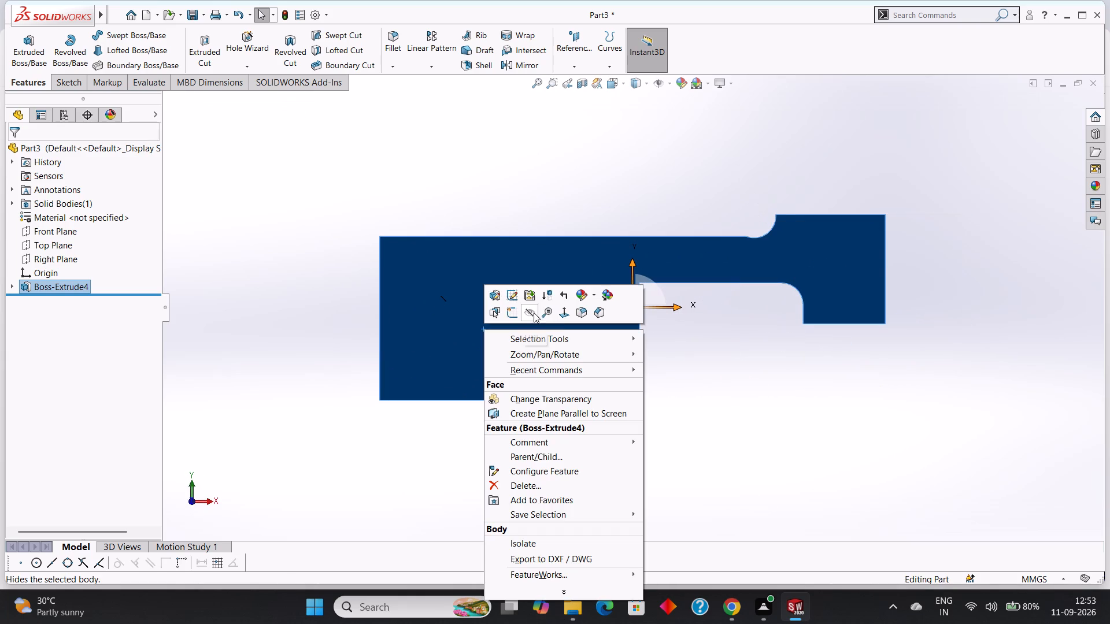
{"action": "left_click", "coordinate": [516, 311]}
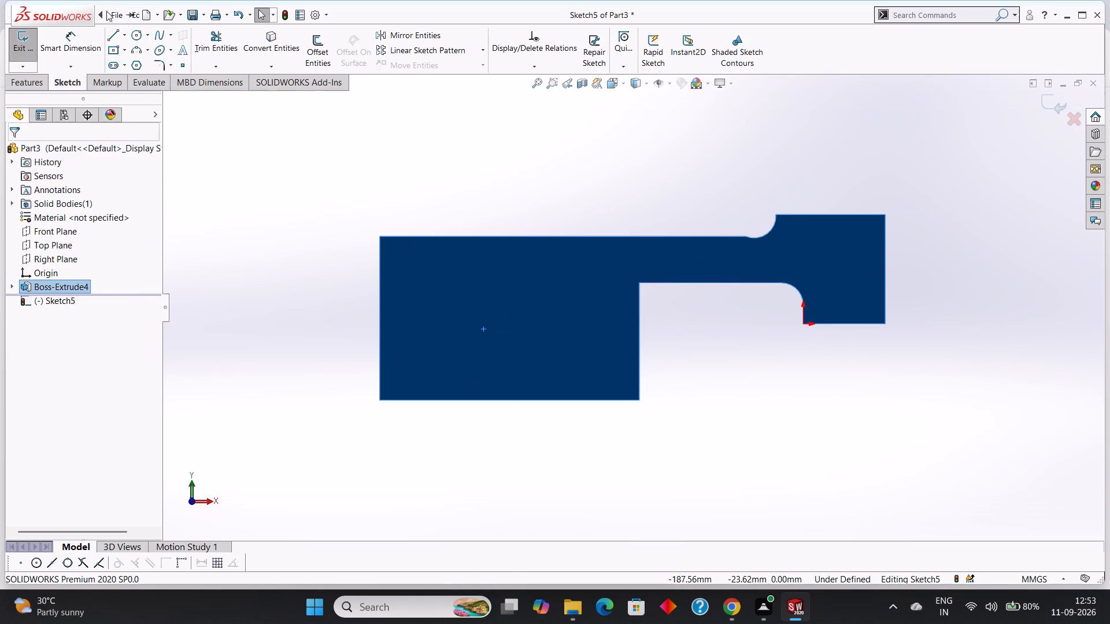
{"action": "left_click", "coordinate": [346, 185]}
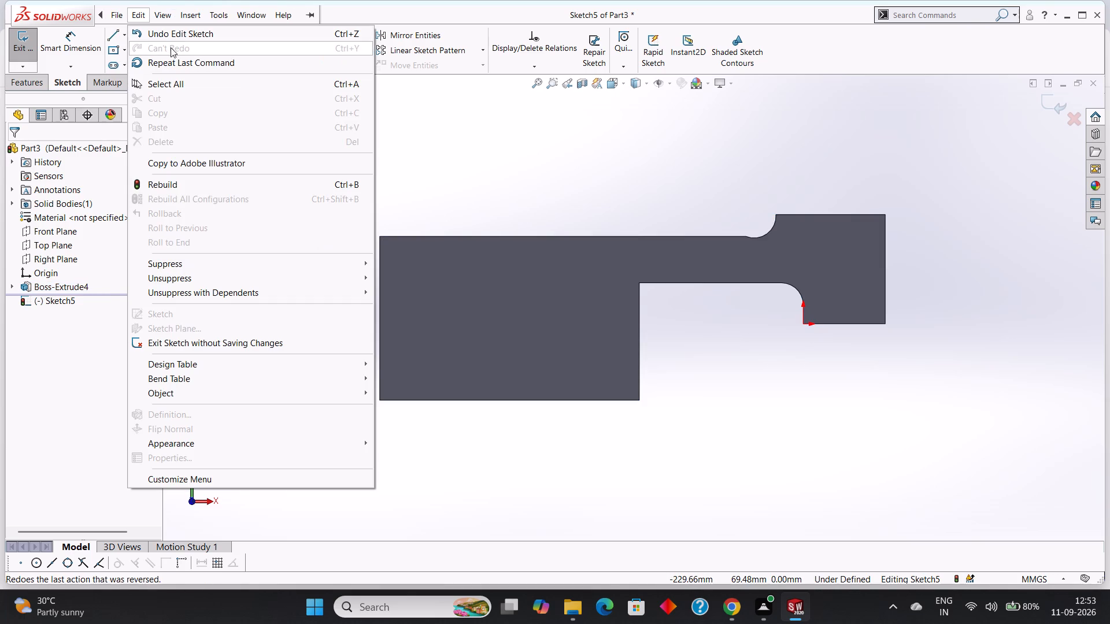
{"action": "left_click", "coordinate": [410, 140]}
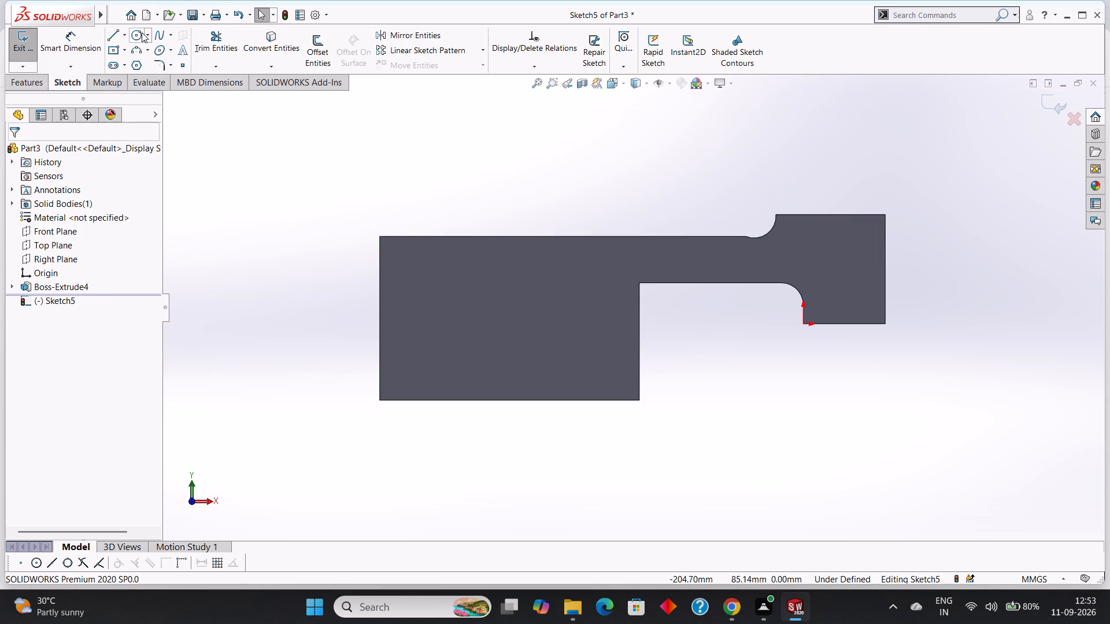
Sketch two concentric circles of radius 15 mm and 30 mm on the large block's front face.
{"action": "left_click", "coordinate": [142, 32]}
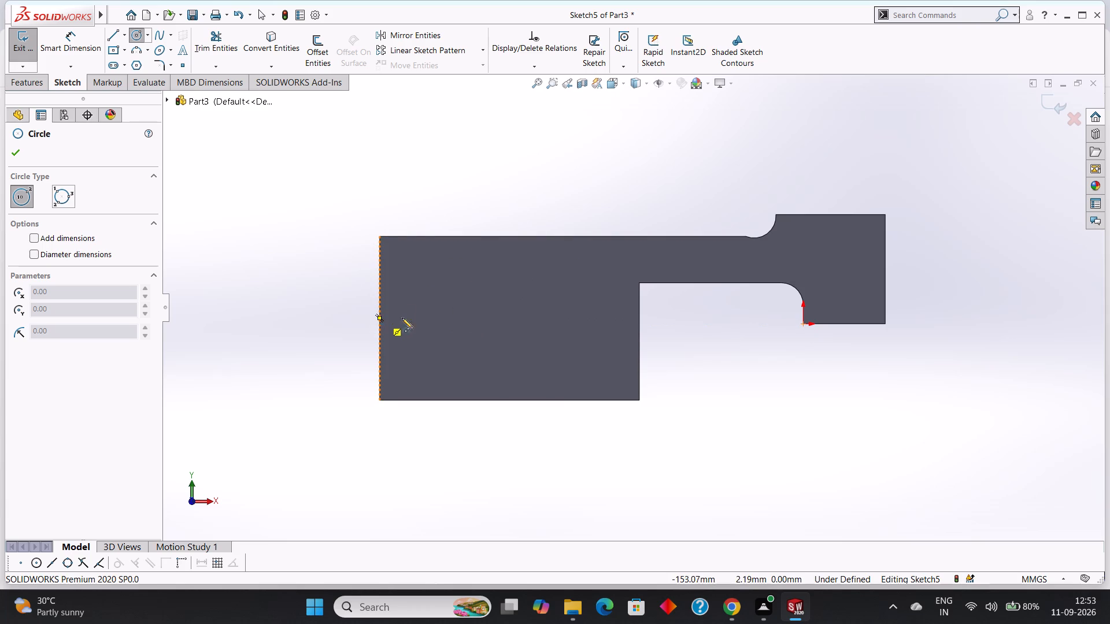
{"action": "left_click", "coordinate": [456, 320]}
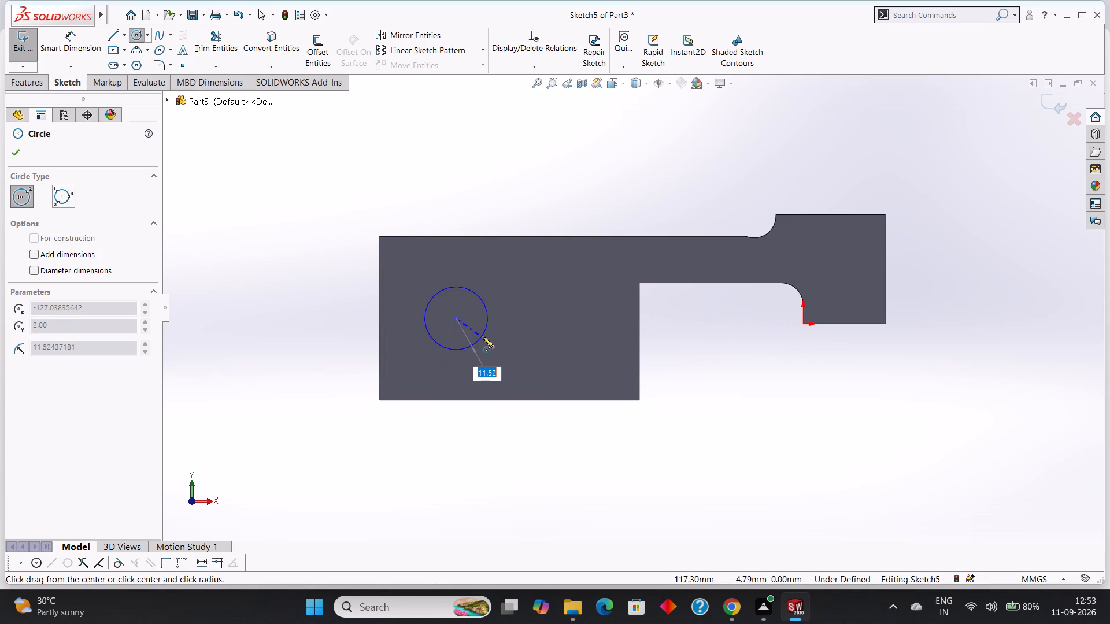
{"action": "type", "text": "15"}
{"action": "key", "text": "Return"}
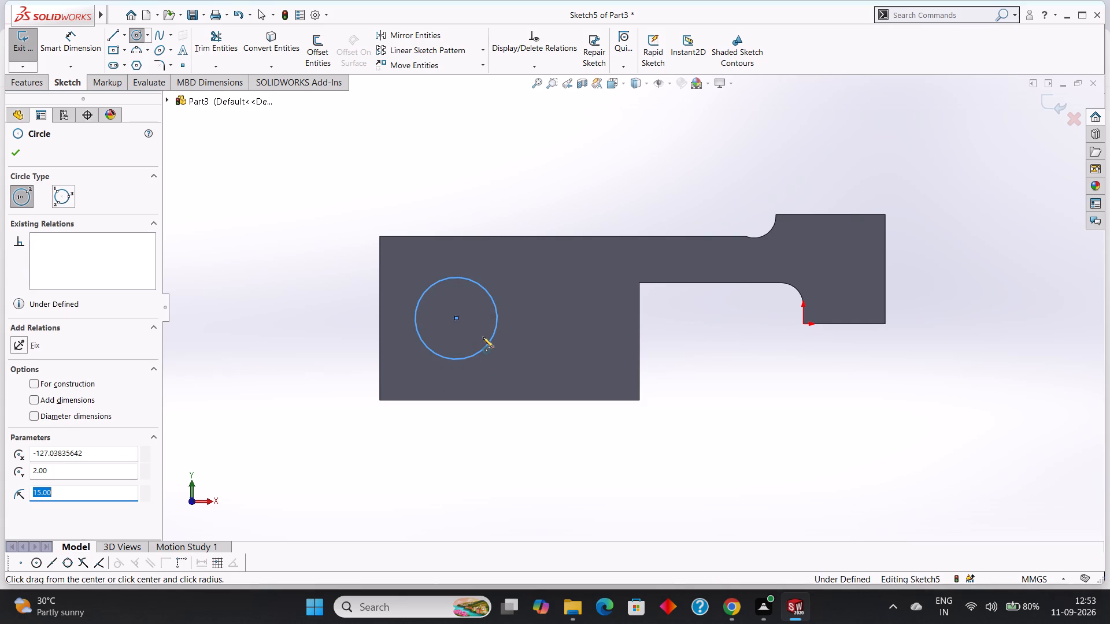
{"action": "left_click", "coordinate": [458, 319]}
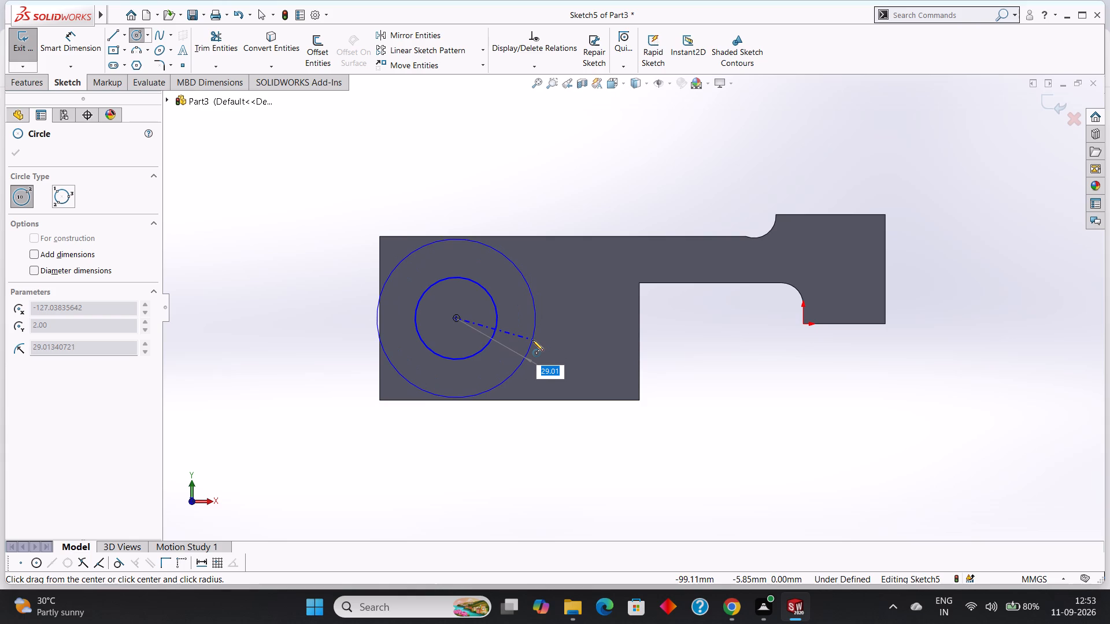
{"action": "type", "text": "30"}
{"action": "key", "text": "Return"}
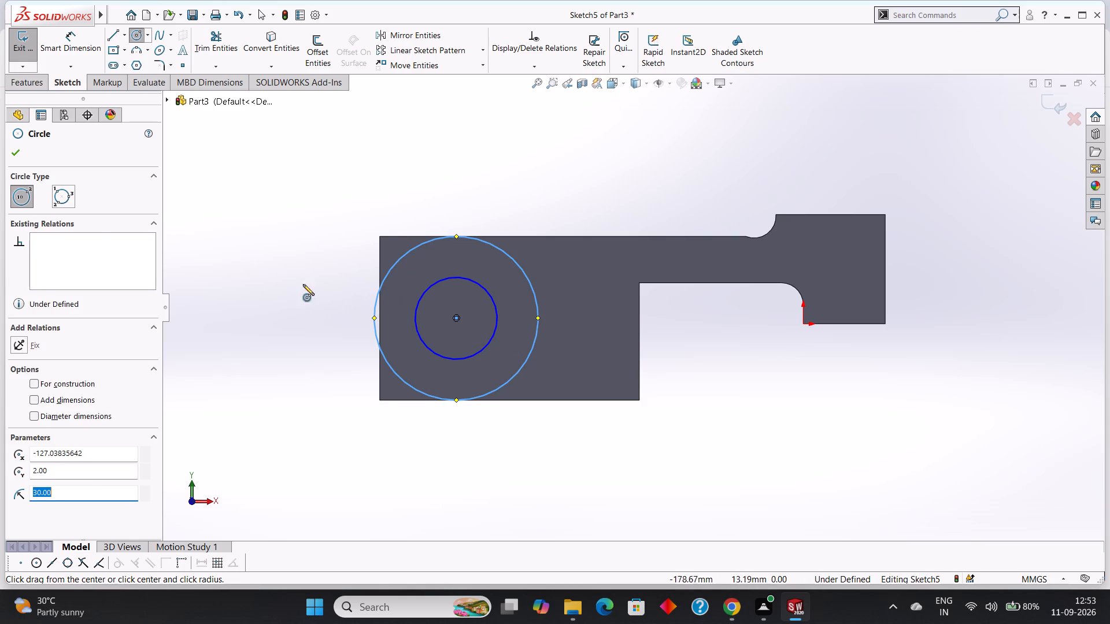
{"action": "left_click", "coordinate": [16, 151]}
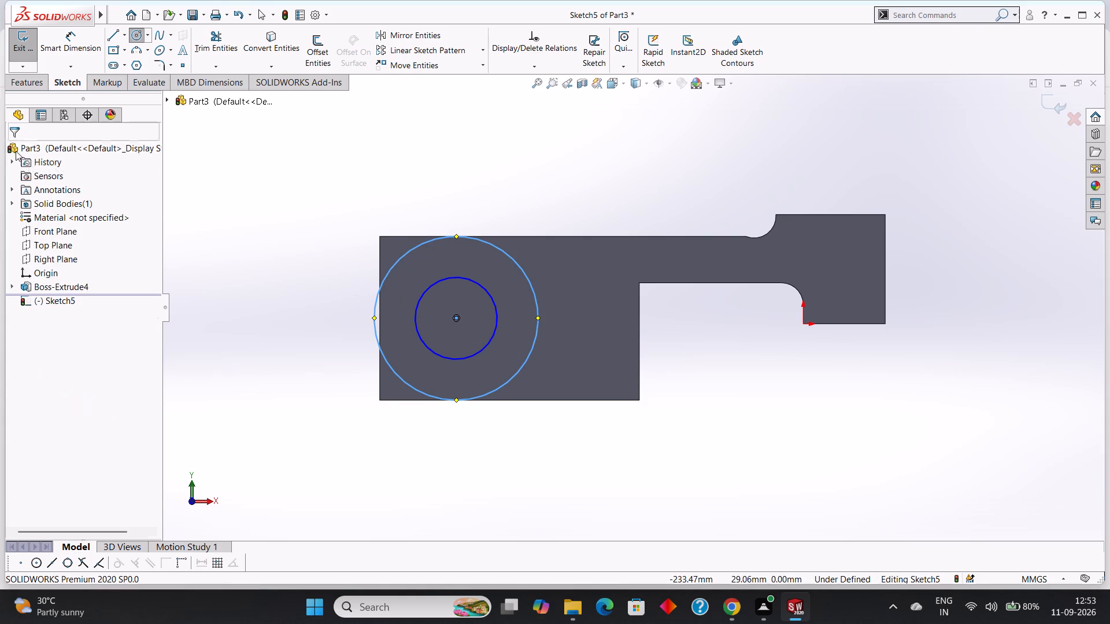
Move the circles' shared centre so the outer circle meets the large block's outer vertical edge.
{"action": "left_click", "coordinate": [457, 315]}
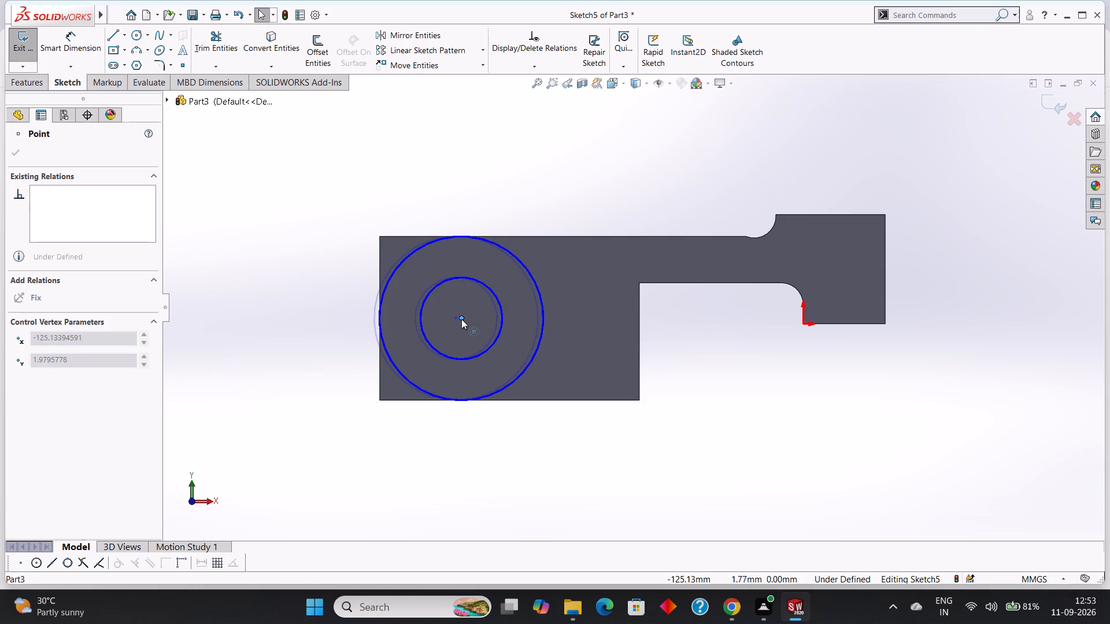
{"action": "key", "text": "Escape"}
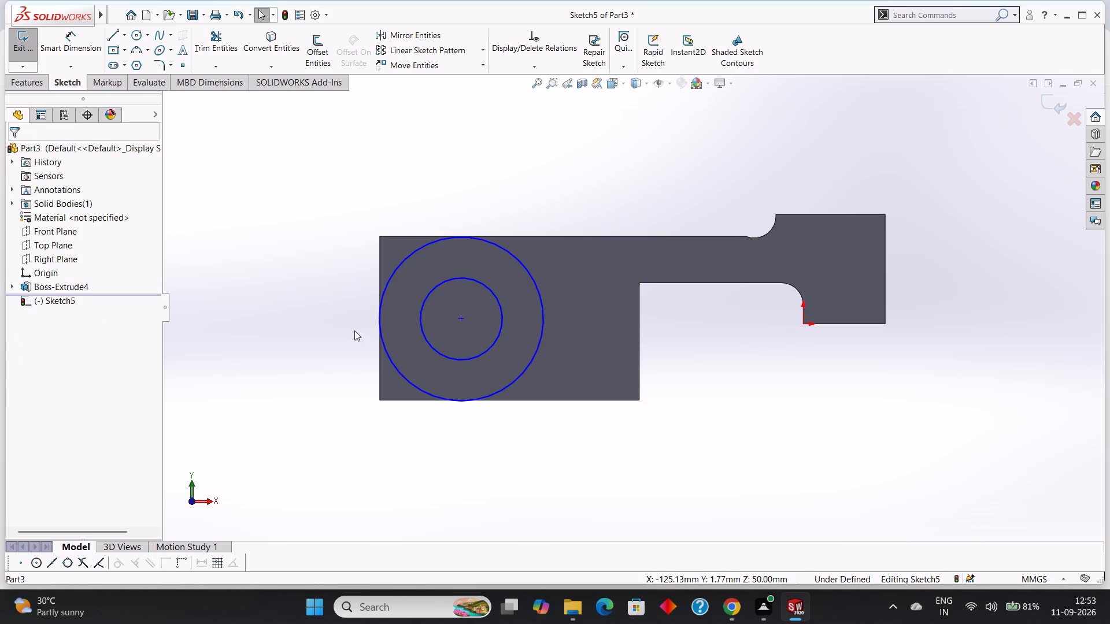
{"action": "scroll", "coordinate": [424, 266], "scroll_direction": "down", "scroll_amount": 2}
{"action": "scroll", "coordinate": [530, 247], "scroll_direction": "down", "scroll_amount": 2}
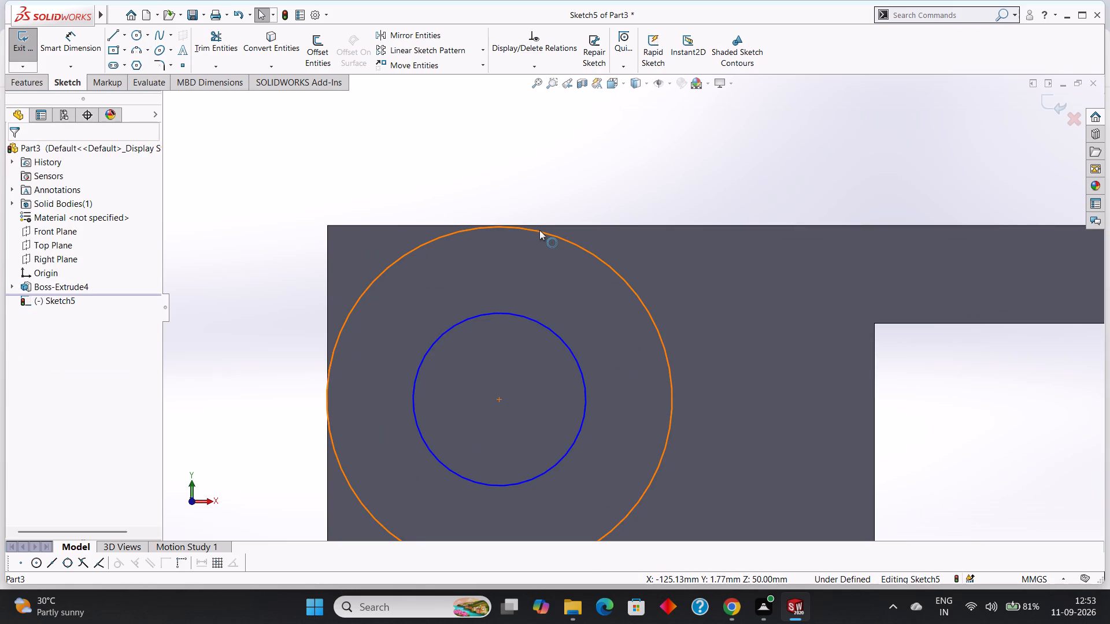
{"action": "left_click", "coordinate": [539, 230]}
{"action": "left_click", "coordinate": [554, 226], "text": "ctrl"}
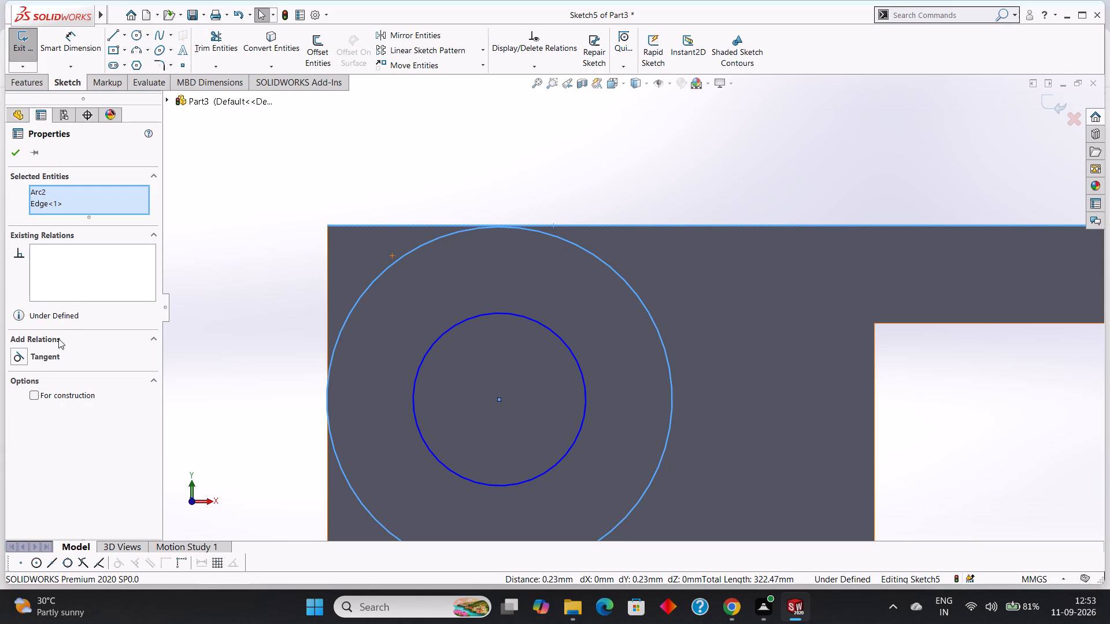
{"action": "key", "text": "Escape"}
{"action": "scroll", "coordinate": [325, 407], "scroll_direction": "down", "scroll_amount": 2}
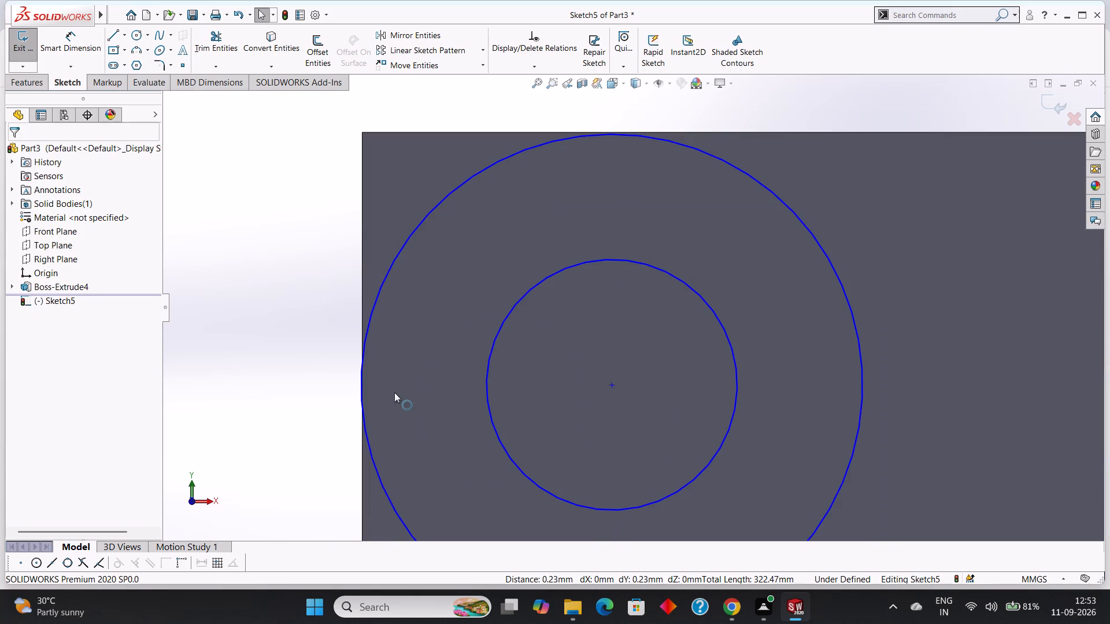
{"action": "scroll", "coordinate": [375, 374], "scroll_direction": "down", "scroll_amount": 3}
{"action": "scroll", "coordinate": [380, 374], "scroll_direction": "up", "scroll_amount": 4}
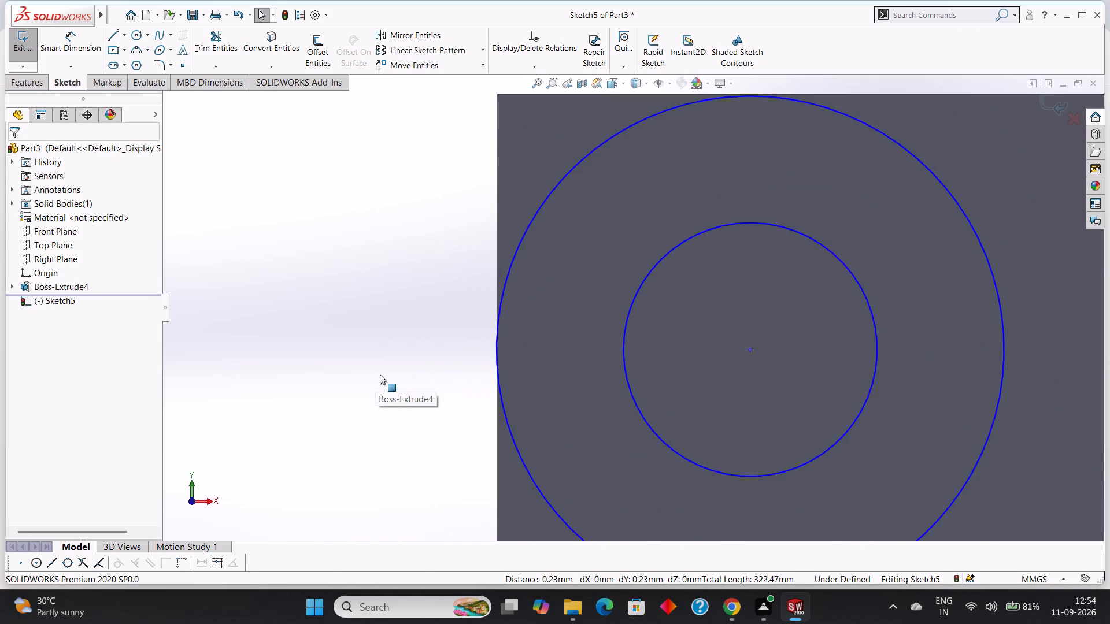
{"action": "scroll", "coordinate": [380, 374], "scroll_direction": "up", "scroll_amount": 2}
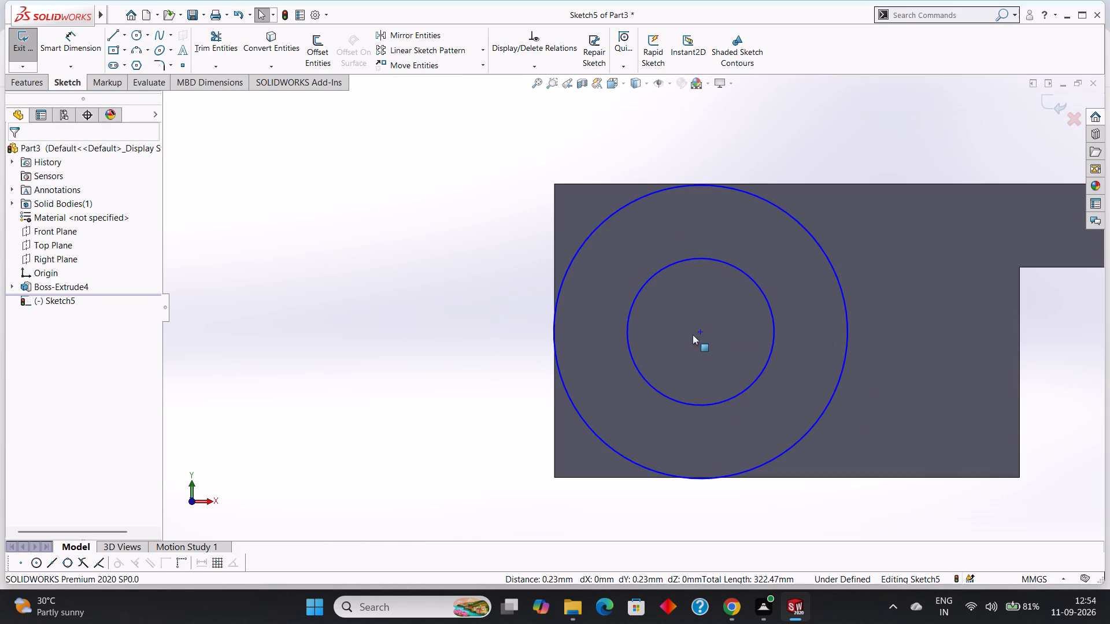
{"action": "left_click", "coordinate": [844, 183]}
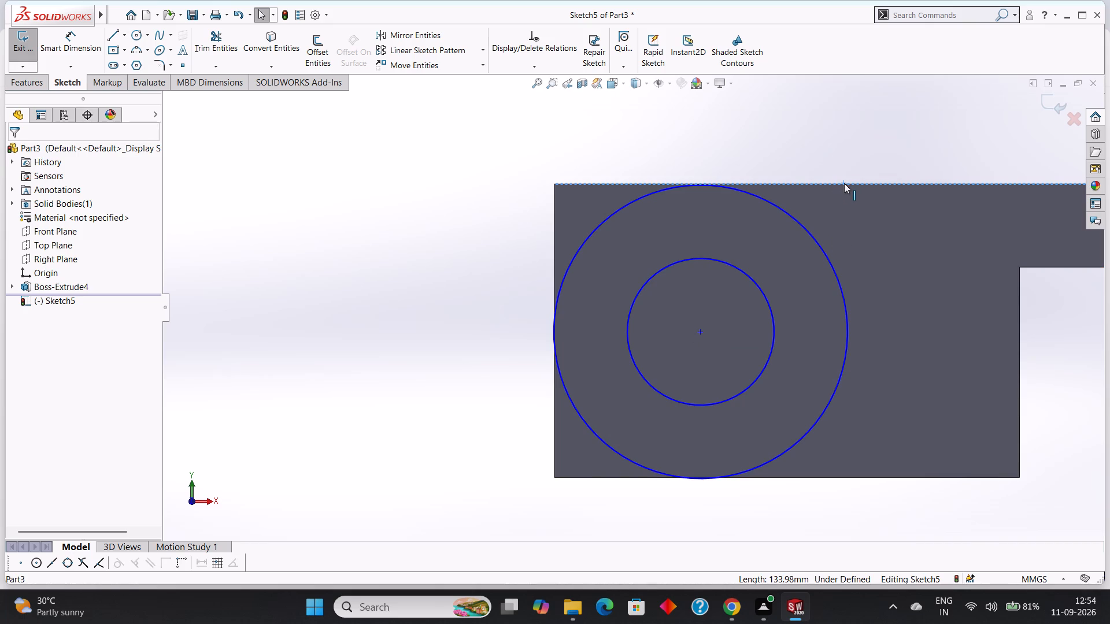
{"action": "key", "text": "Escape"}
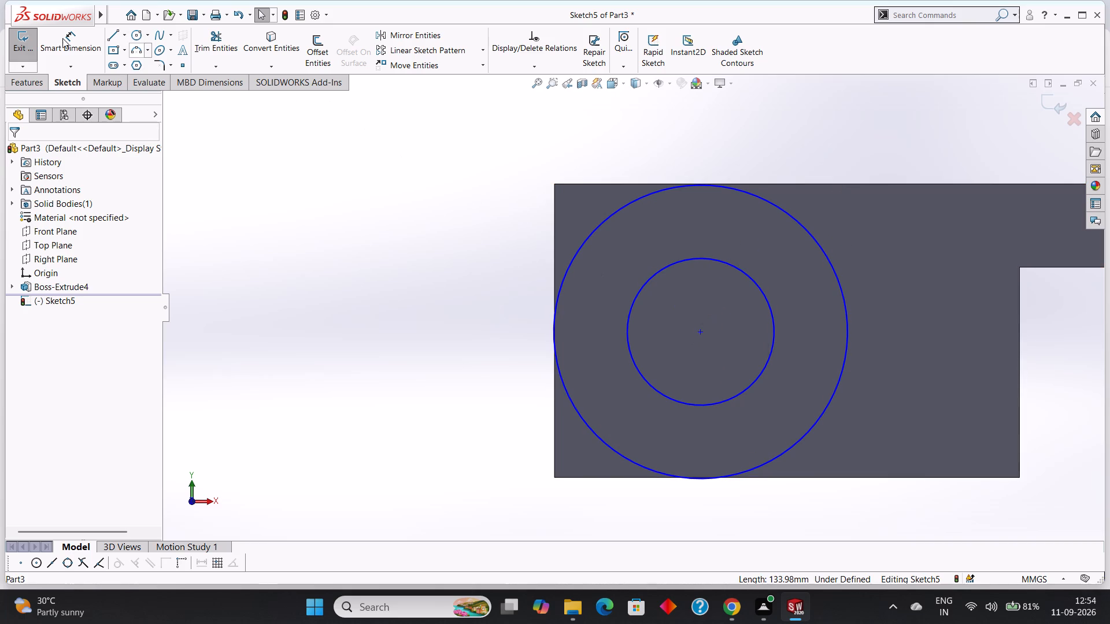
Dimension the circles' shared centre 30 mm below the large block's top edge.
{"action": "left_click", "coordinate": [49, 37]}
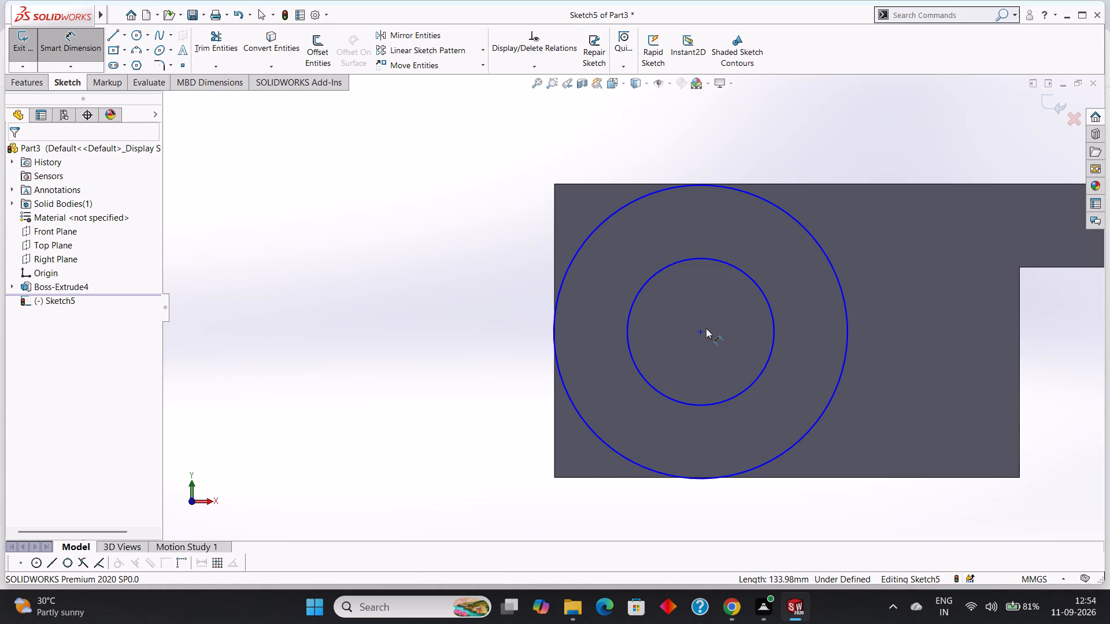
{"action": "left_click", "coordinate": [701, 331]}
{"action": "left_click", "coordinate": [797, 184]}
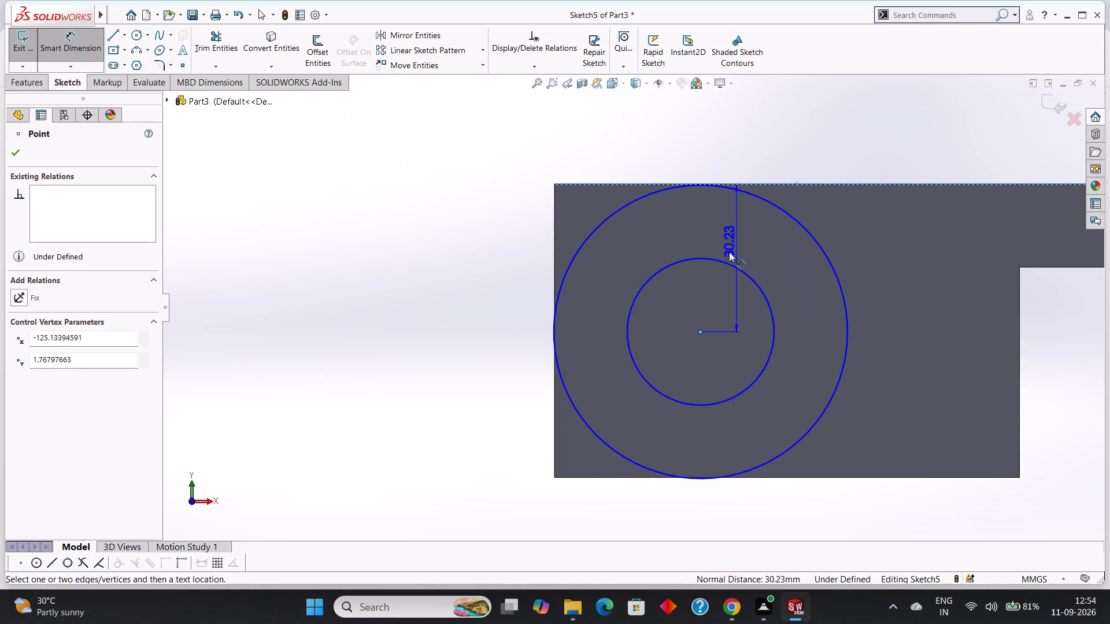
{"action": "left_click", "coordinate": [702, 264]}
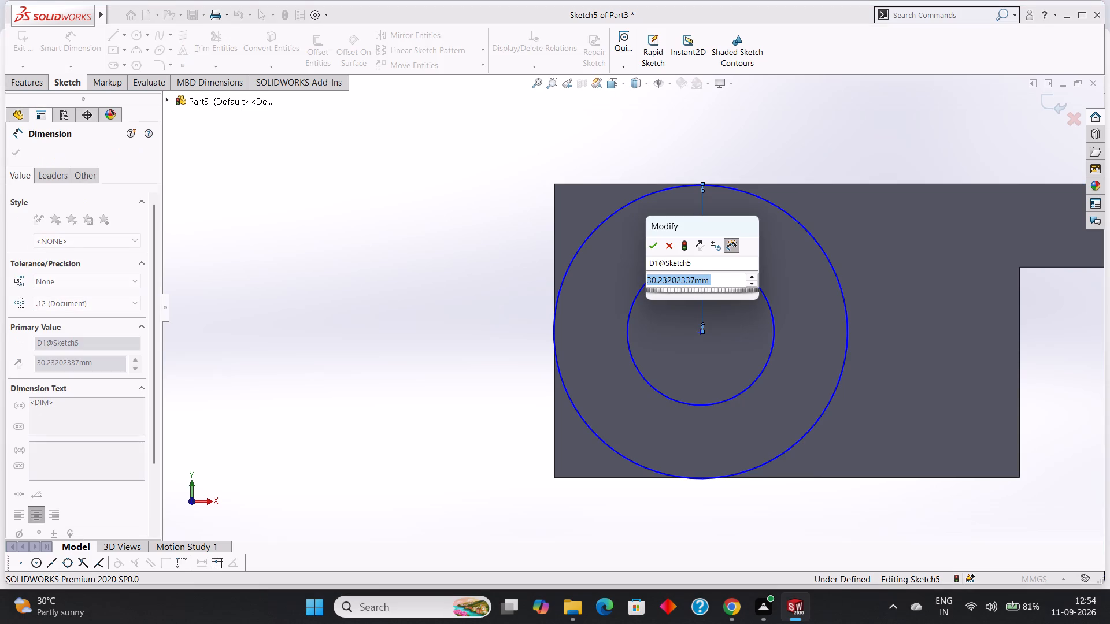
{"action": "type", "text": "30"}
{"action": "key", "text": "Return"}
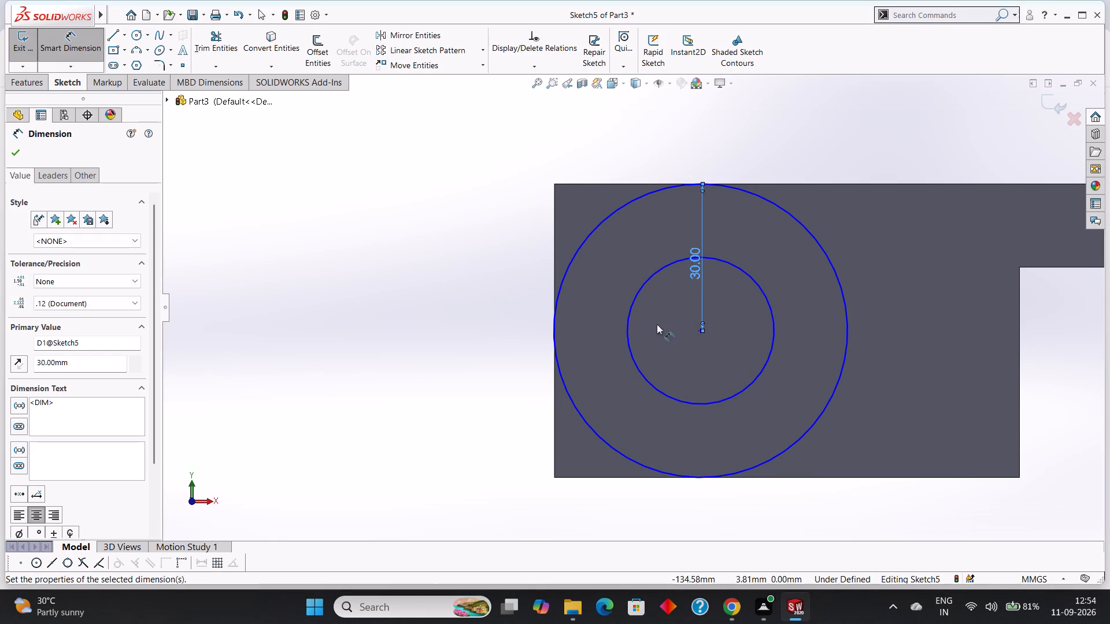
Dimension the circles' shared centre 30 mm from the large block's outer vertical edge.
{"action": "left_click", "coordinate": [700, 330]}
{"action": "left_click", "coordinate": [553, 259]}
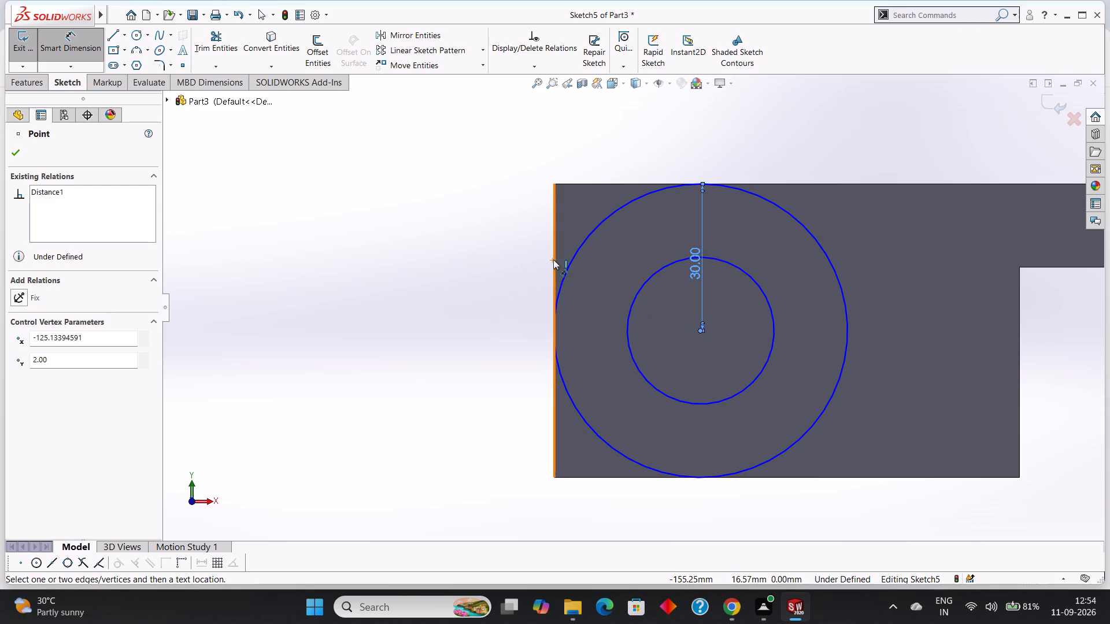
{"action": "left_click", "coordinate": [669, 312]}
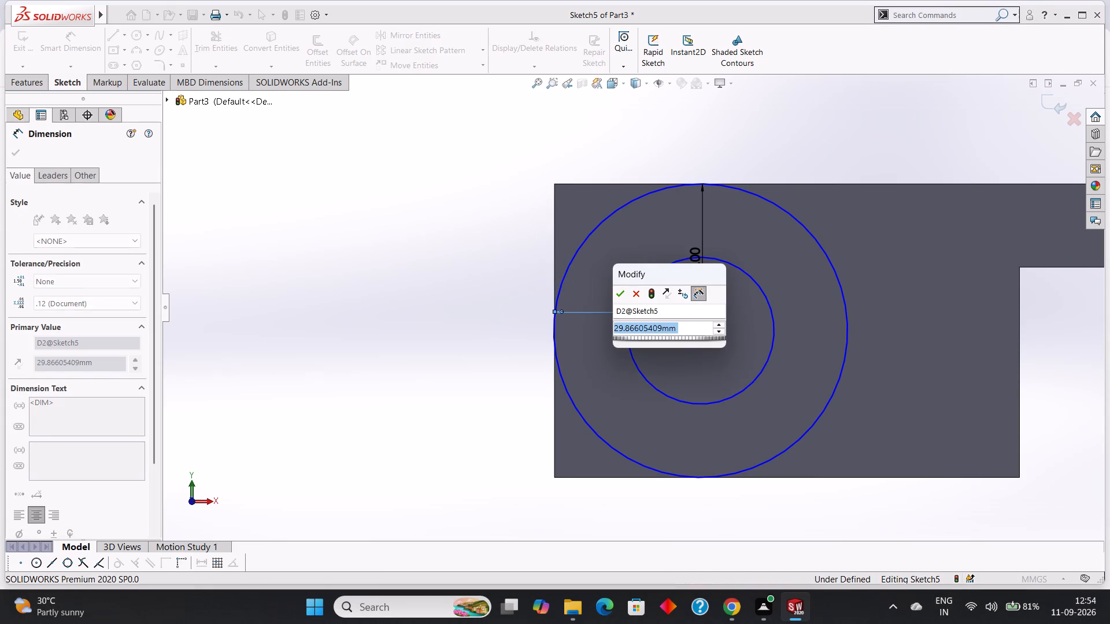
{"action": "type", "text": "30"}
{"action": "key", "text": "Return"}
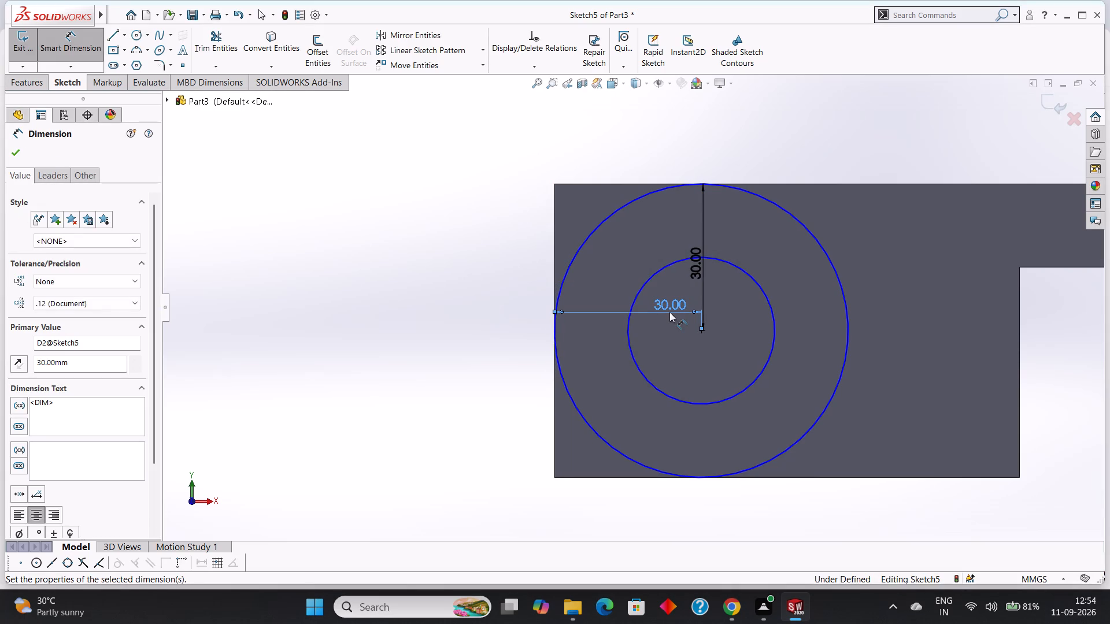
{"action": "left_click", "coordinate": [13, 155]}
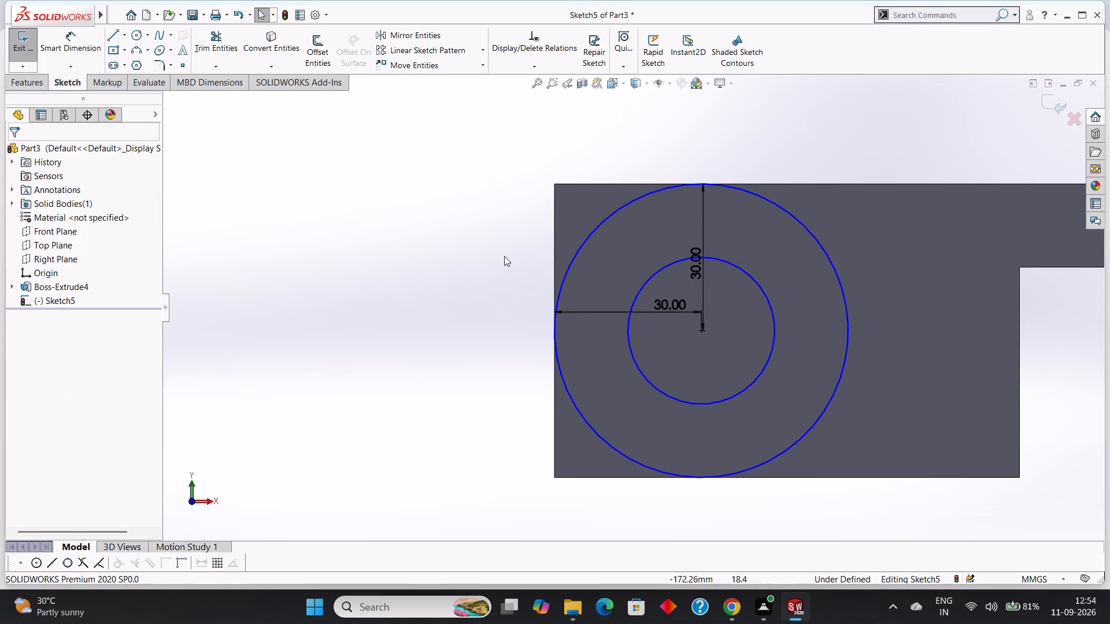
Extrude the ring between the two concentric circles 15 mm outward from the large block's front face, merged with the body.
{"action": "scroll", "coordinate": [583, 288], "scroll_direction": "up", "scroll_amount": 3}
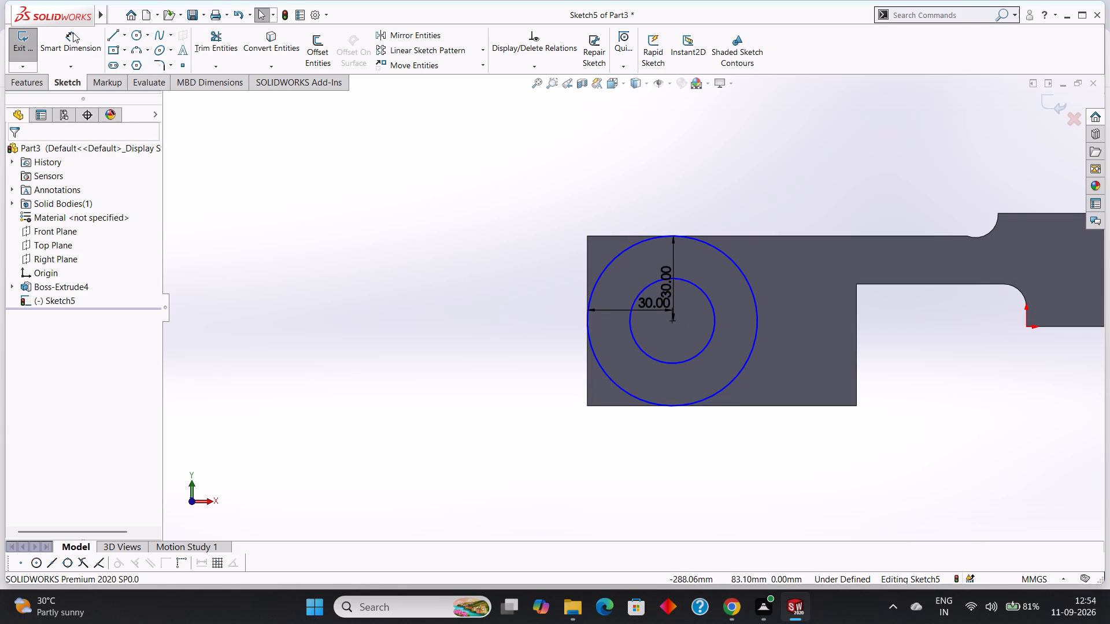
{"action": "left_click", "coordinate": [29, 81]}
{"action": "left_click", "coordinate": [29, 50]}
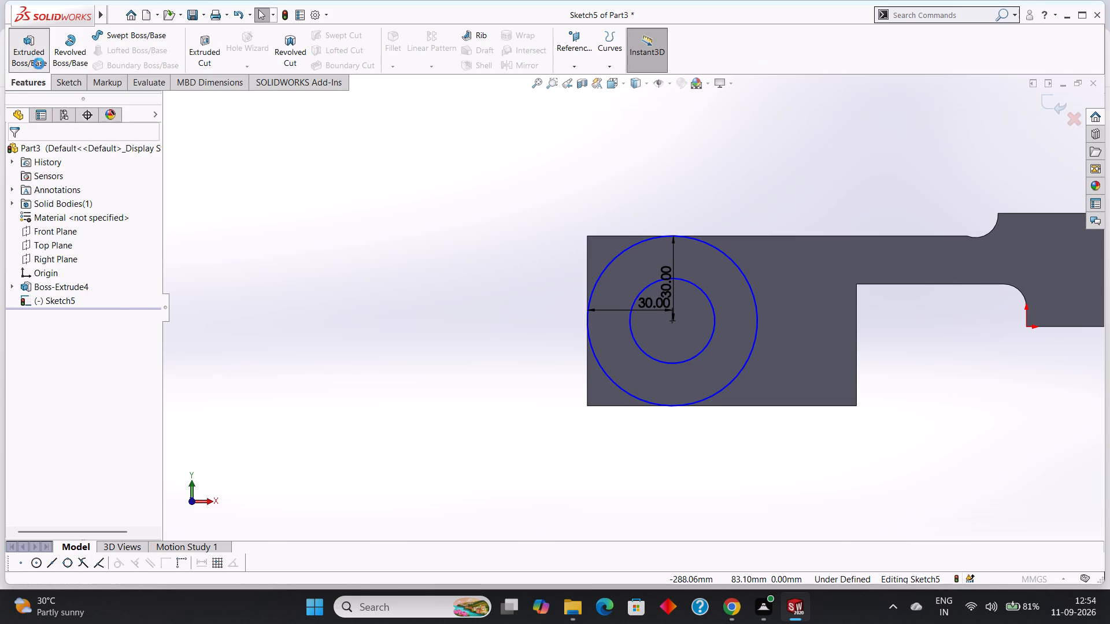
{"action": "middle_click_drag", "start_coordinate": [491, 235], "coordinate": [484, 365]}
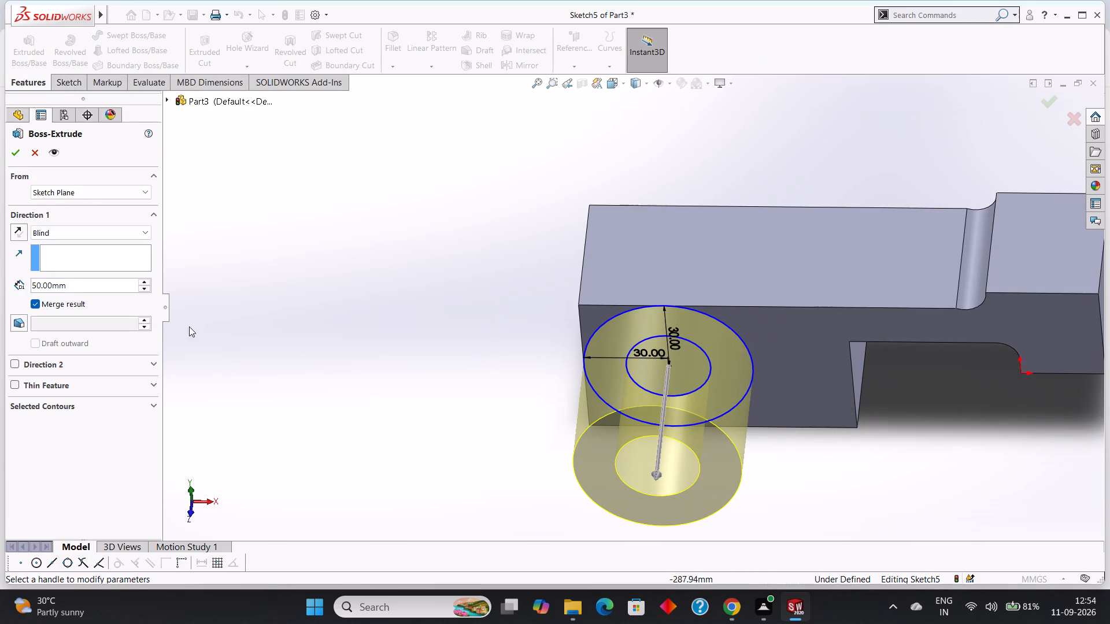
{"action": "left_click", "coordinate": [89, 288]}
{"action": "left_click_drag", "start_coordinate": [90, 286], "coordinate": [21, 286]}
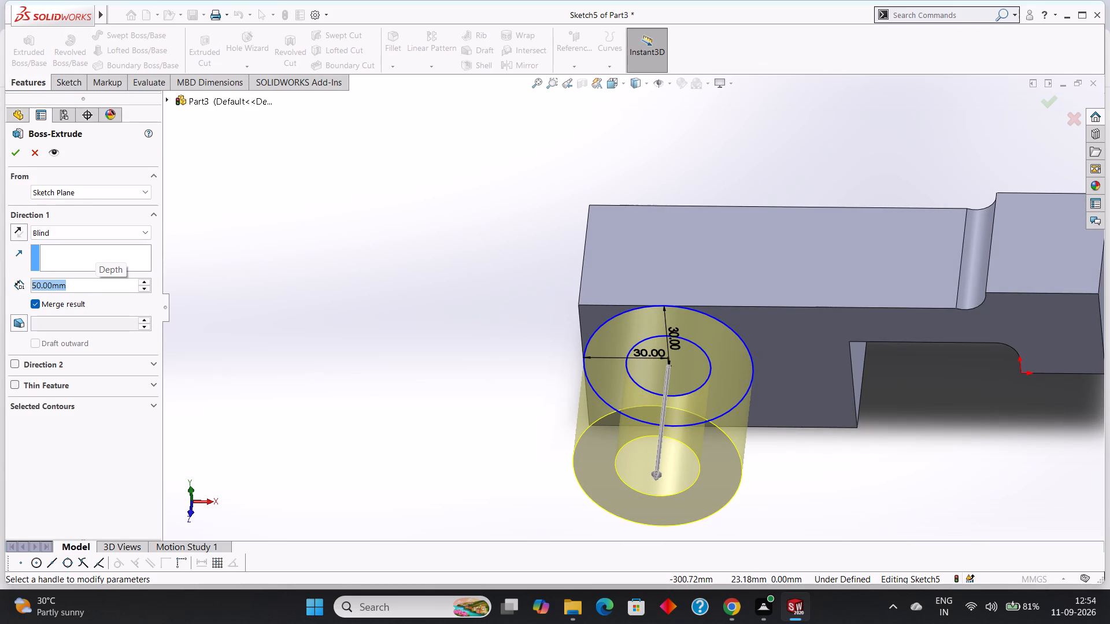
{"action": "left_click_drag", "start_coordinate": [21, 286], "coordinate": [20, 286]}
{"action": "type", "text": "15"}
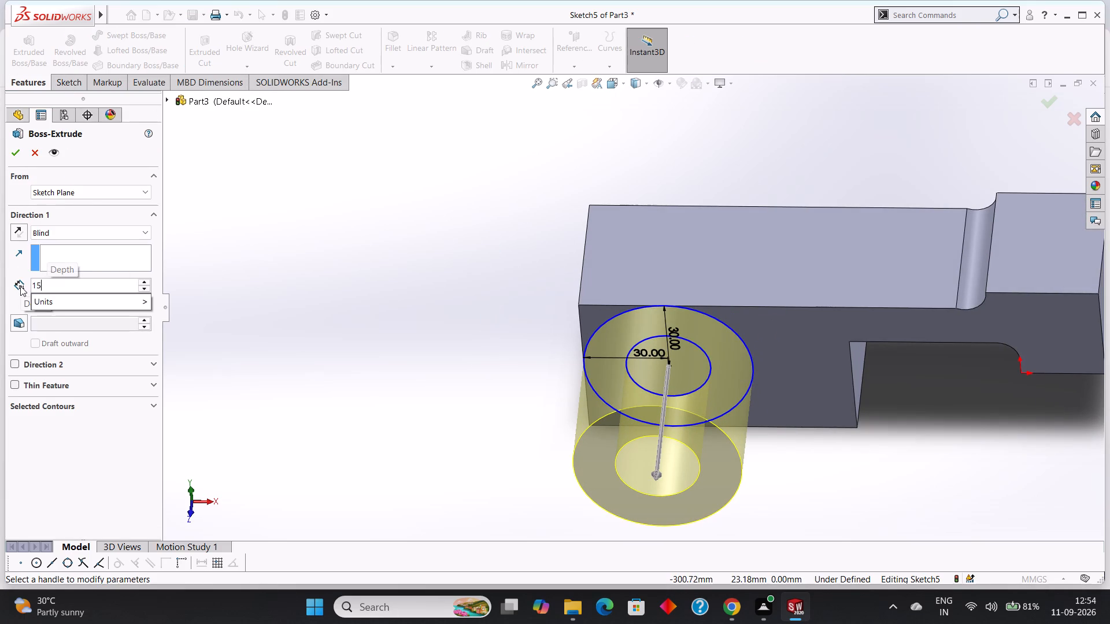
{"action": "key", "text": "Return"}
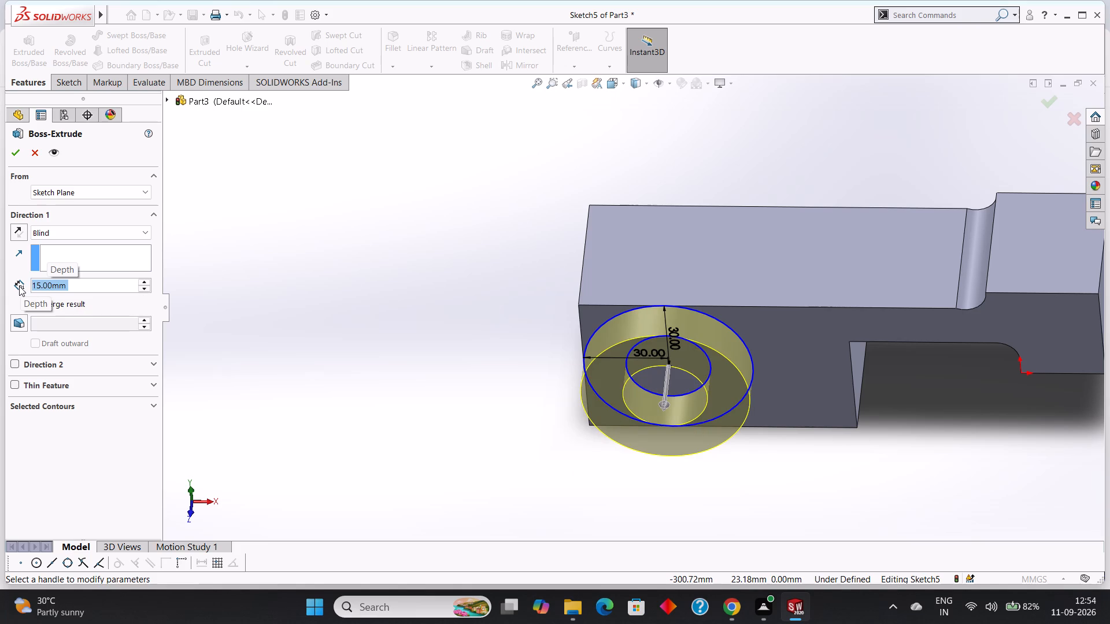
{"action": "left_click", "coordinate": [14, 155]}
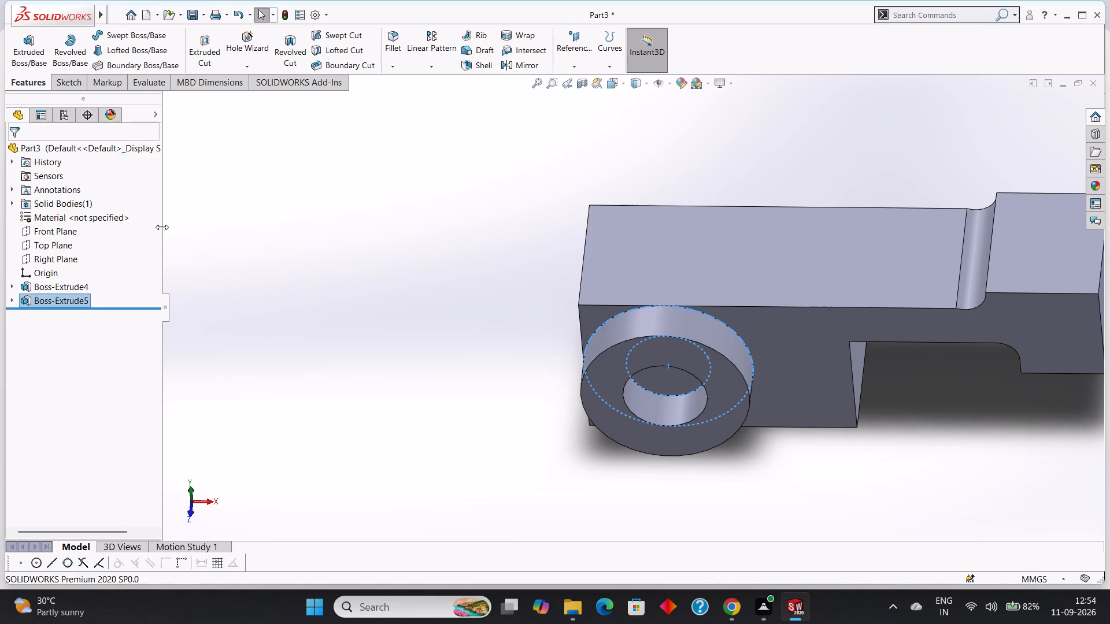
Start a new sketch on the body's rear face, opposite the hollow boss, viewed square-on.
{"action": "left_click", "coordinate": [266, 287]}
{"action": "middle_click_drag", "start_coordinate": [267, 287], "coordinate": [299, 363]}
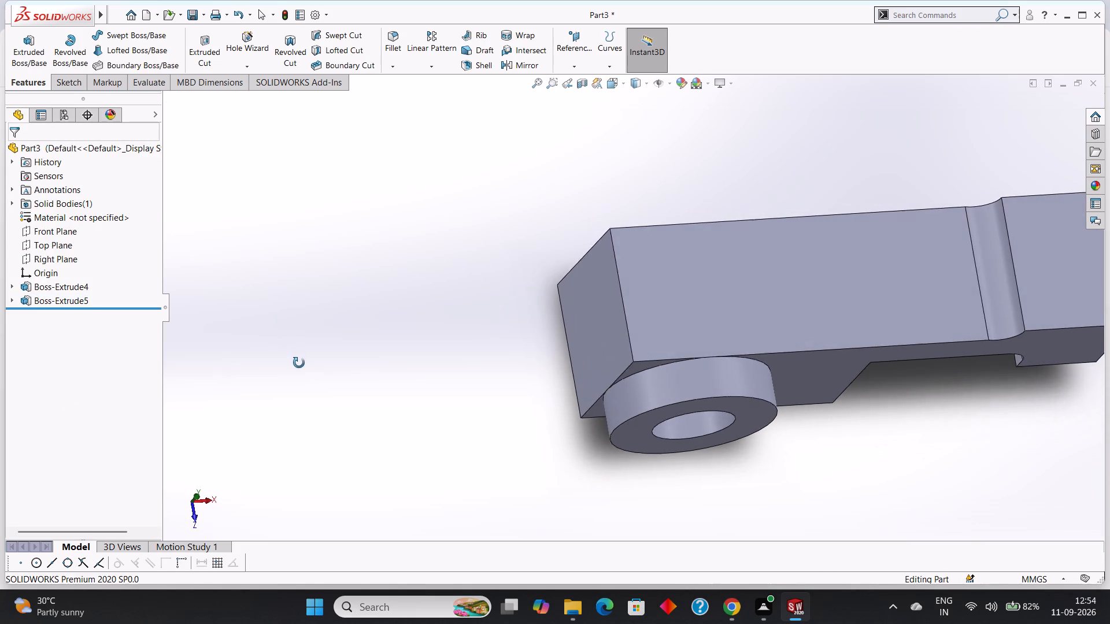
{"action": "middle_click_drag", "start_coordinate": [299, 363], "coordinate": [272, 310]}
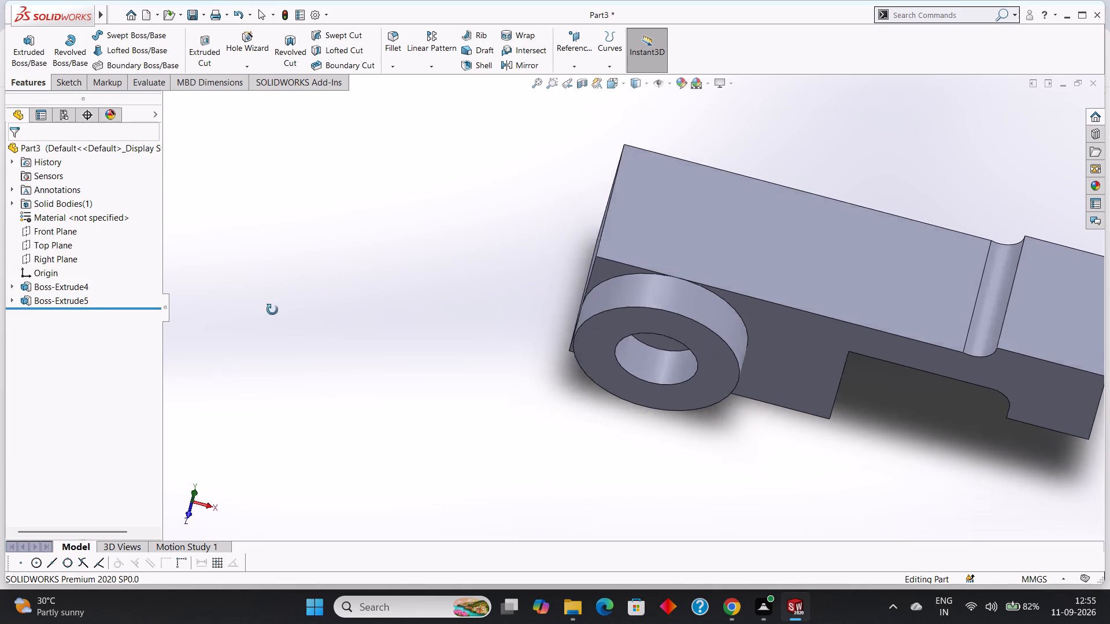
{"action": "middle_click_drag", "start_coordinate": [272, 310], "coordinate": [260, 361]}
{"action": "left_click", "coordinate": [639, 221]}
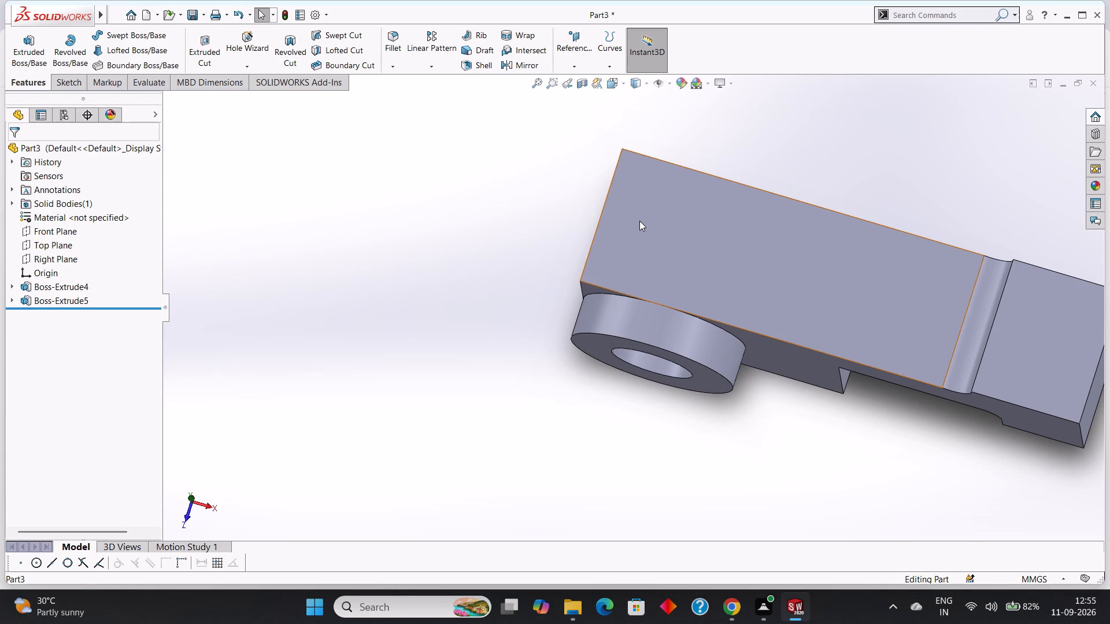
{"action": "left_click", "coordinate": [453, 405]}
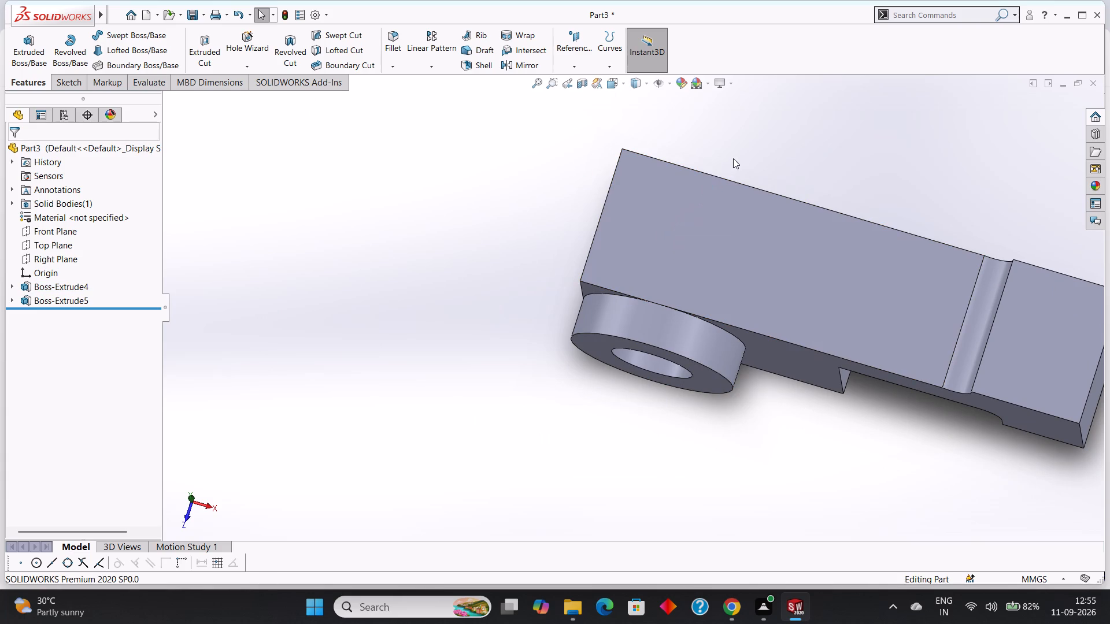
{"action": "middle_click_drag", "start_coordinate": [727, 196], "coordinate": [706, 288]}
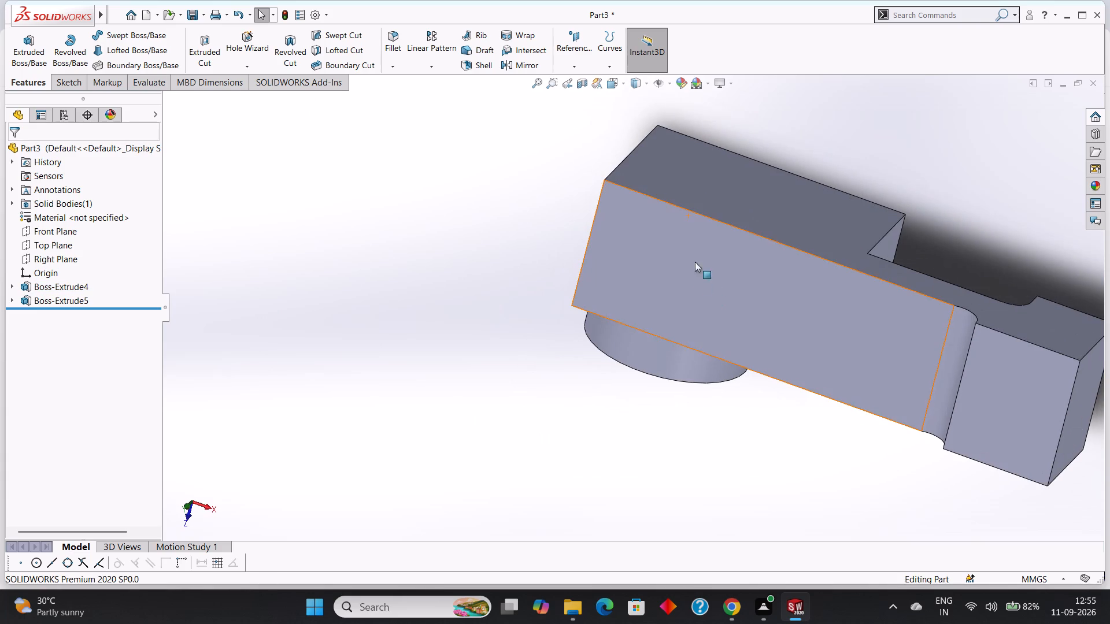
{"action": "left_click", "coordinate": [713, 183]}
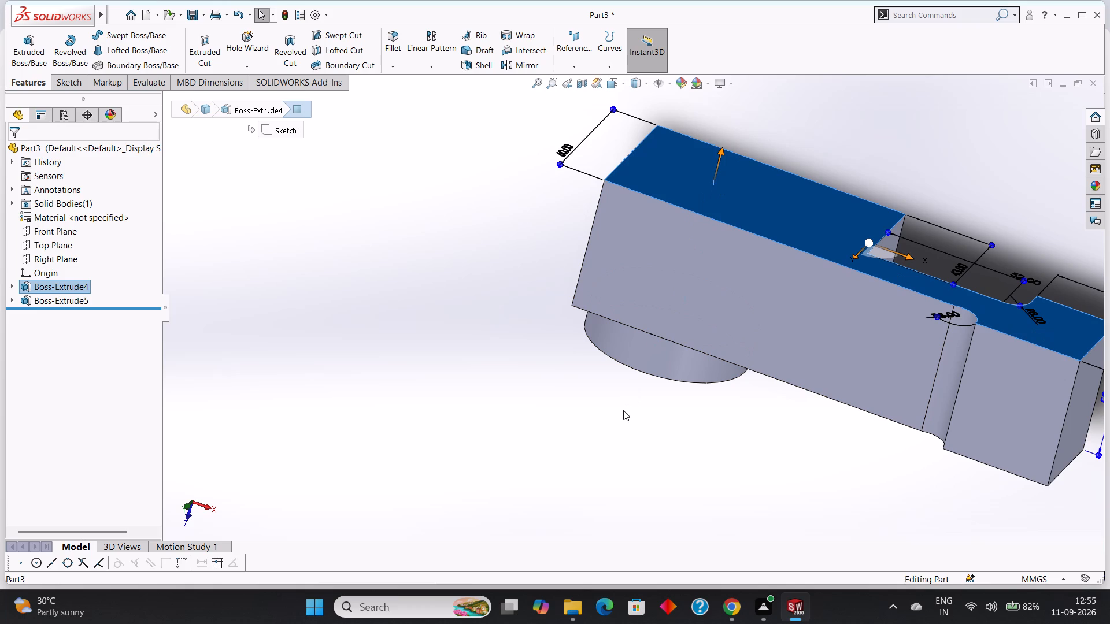
{"action": "key", "text": "ctrl+8"}
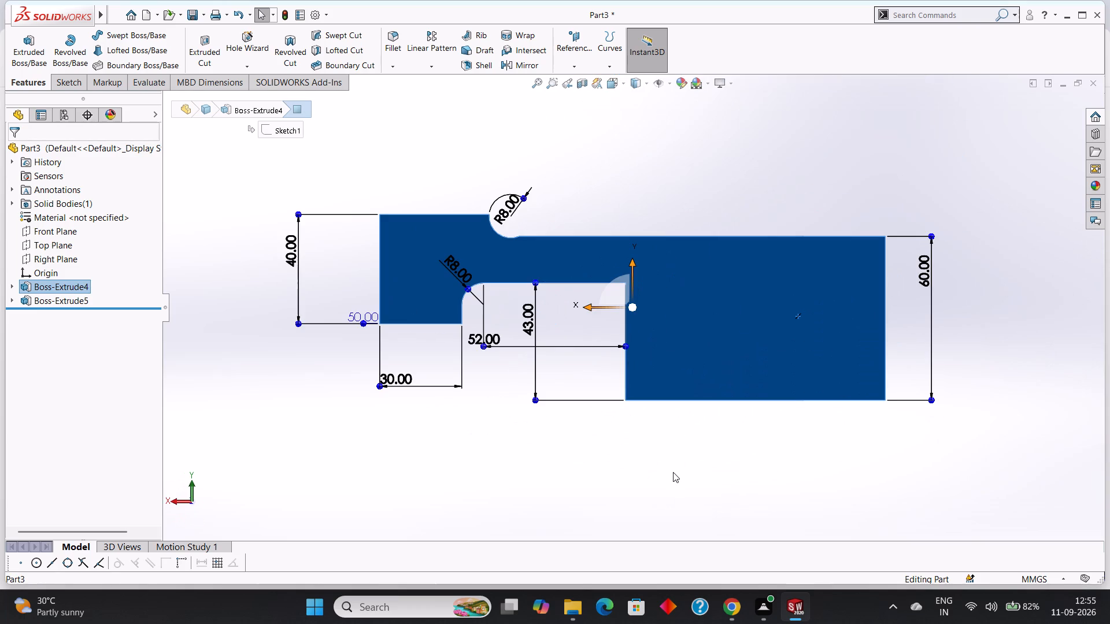
{"action": "key", "text": "Escape"}
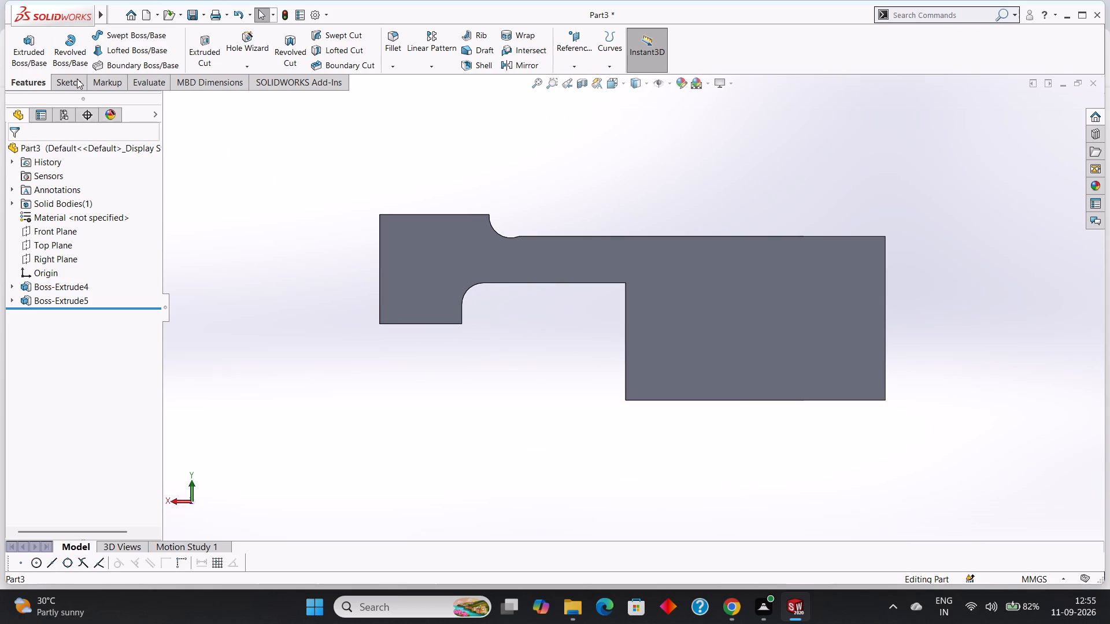
{"action": "left_click", "coordinate": [77, 79]}
{"action": "left_click", "coordinate": [146, 36]}
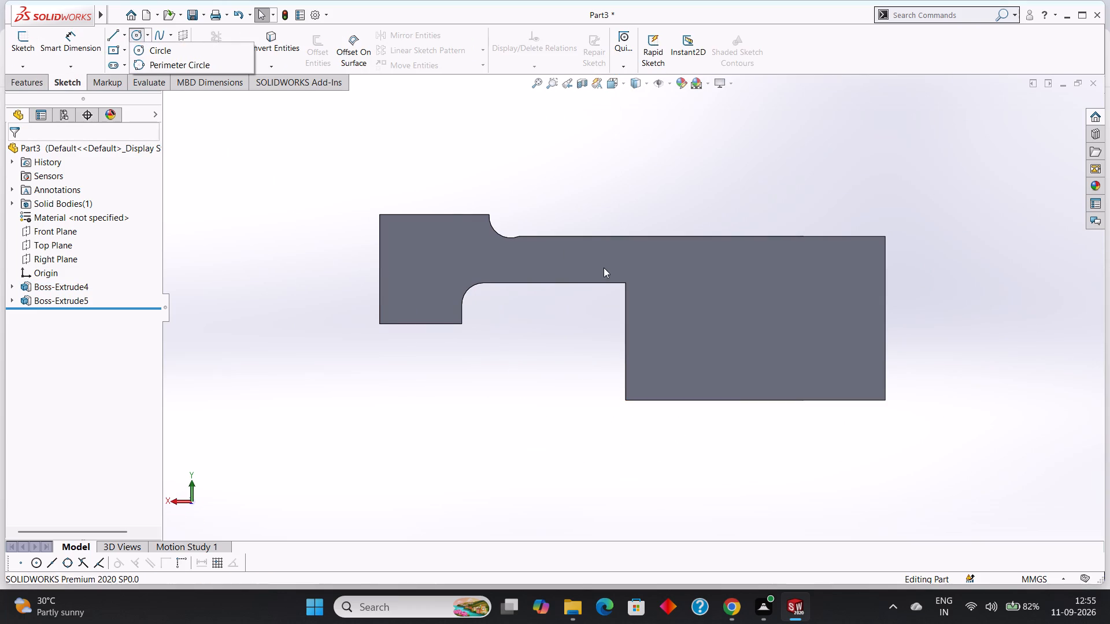
{"action": "right_click", "coordinate": [682, 268]}
{"action": "left_click", "coordinate": [711, 250]}
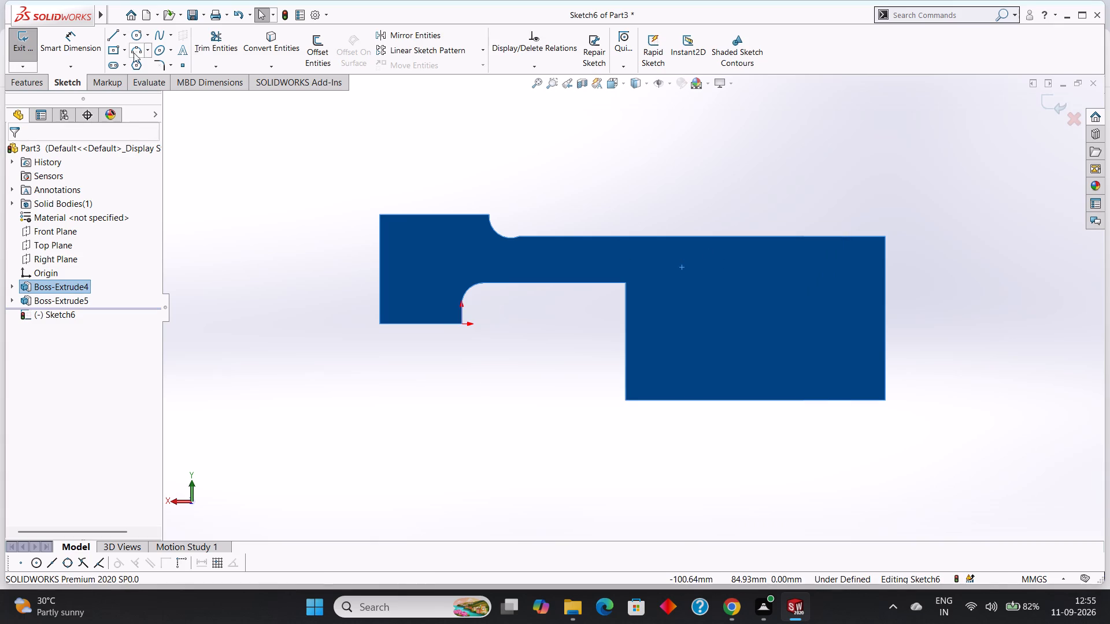
Sketch two concentric circles of radius 7.5 mm and 15 mm on the large block's rear face, near its outer end.
{"action": "left_click", "coordinate": [150, 31]}
{"action": "left_click", "coordinate": [160, 45]}
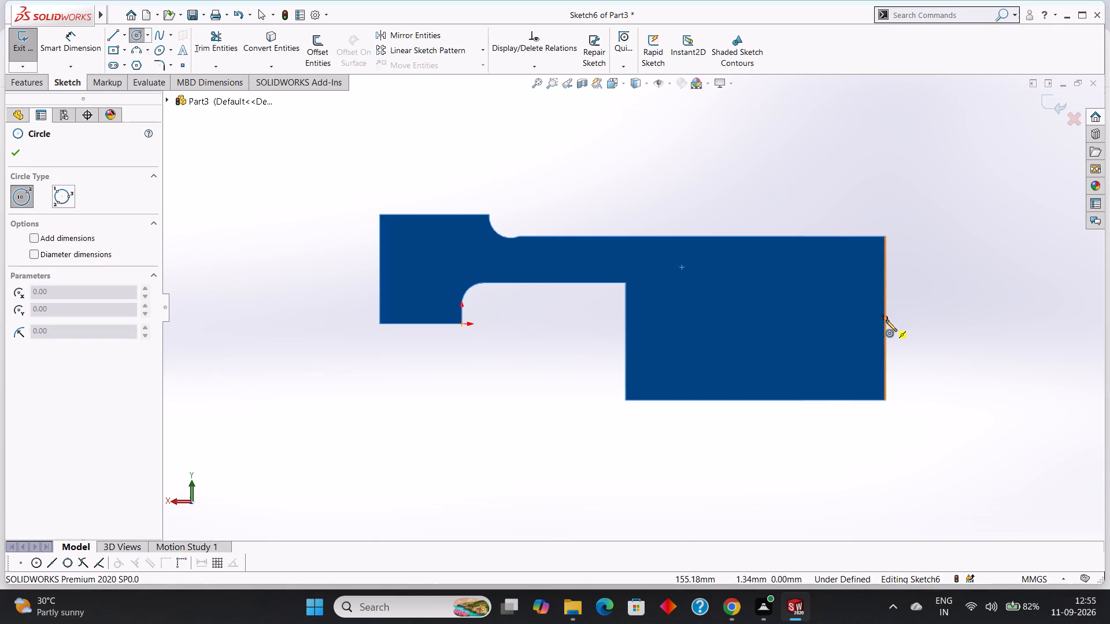
{"action": "left_click", "coordinate": [801, 320]}
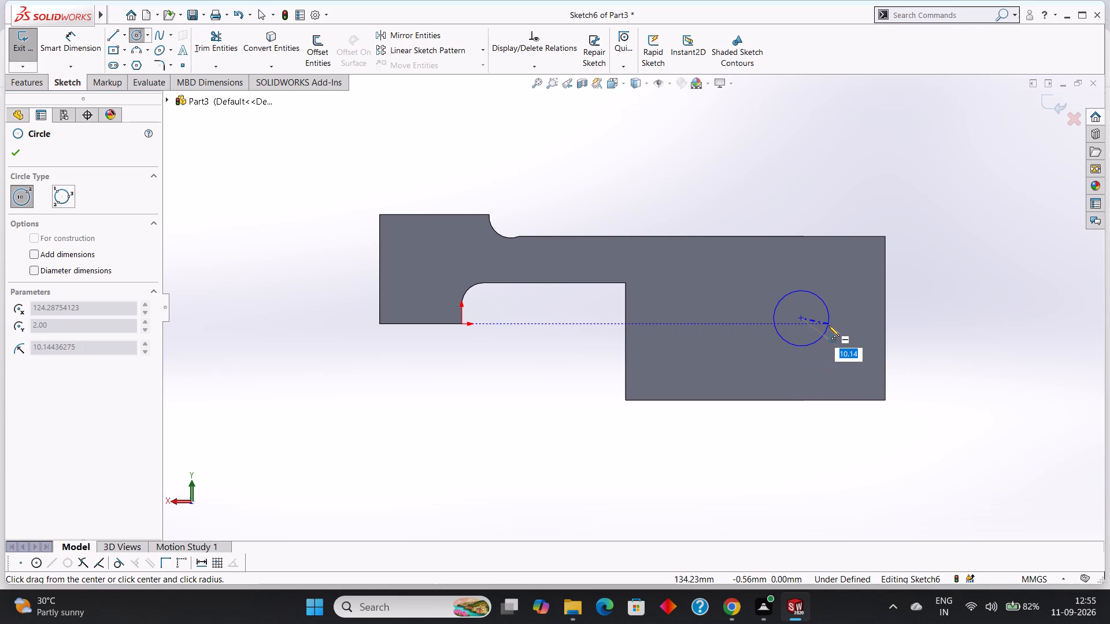
{"action": "type", "text": "7.5"}
{"action": "key", "text": "Return"}
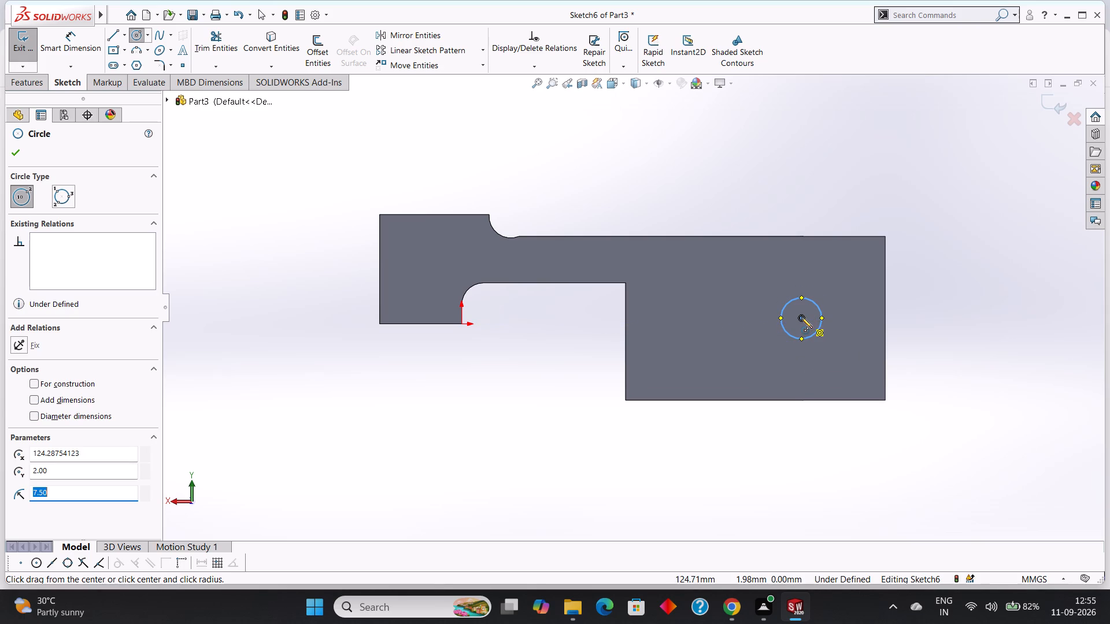
{"action": "left_click", "coordinate": [801, 317]}
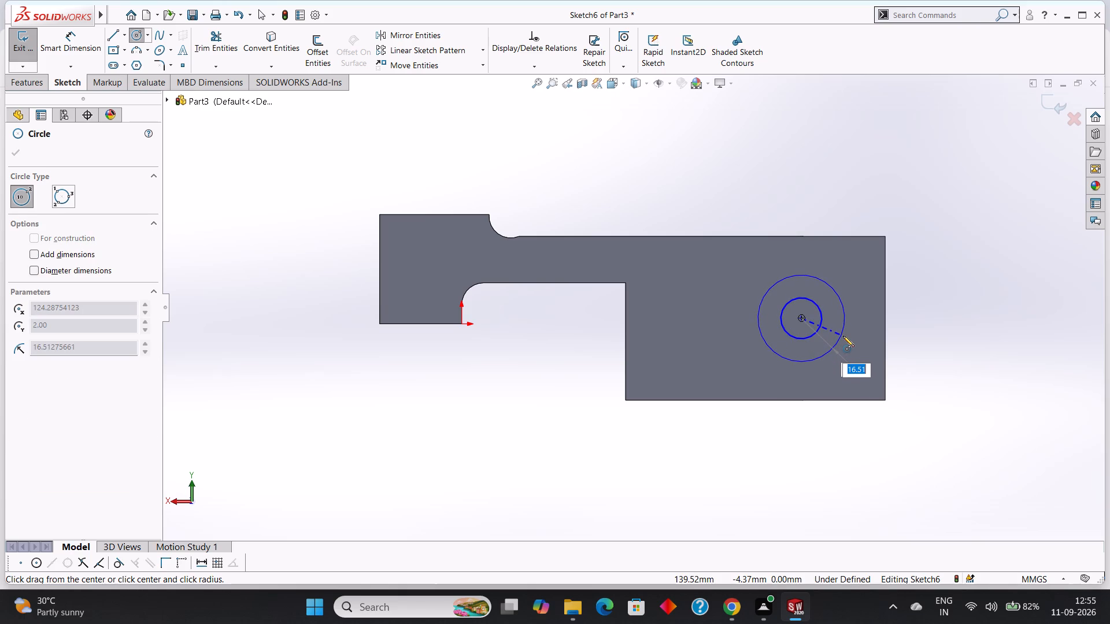
{"action": "type", "text": "15"}
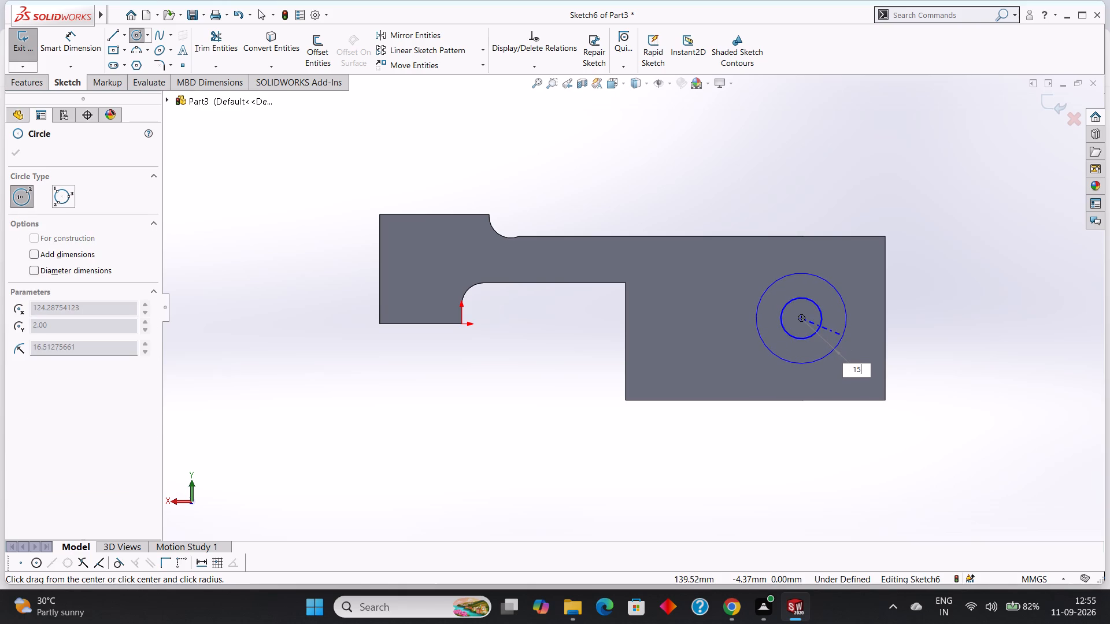
{"action": "key", "text": "Return"}
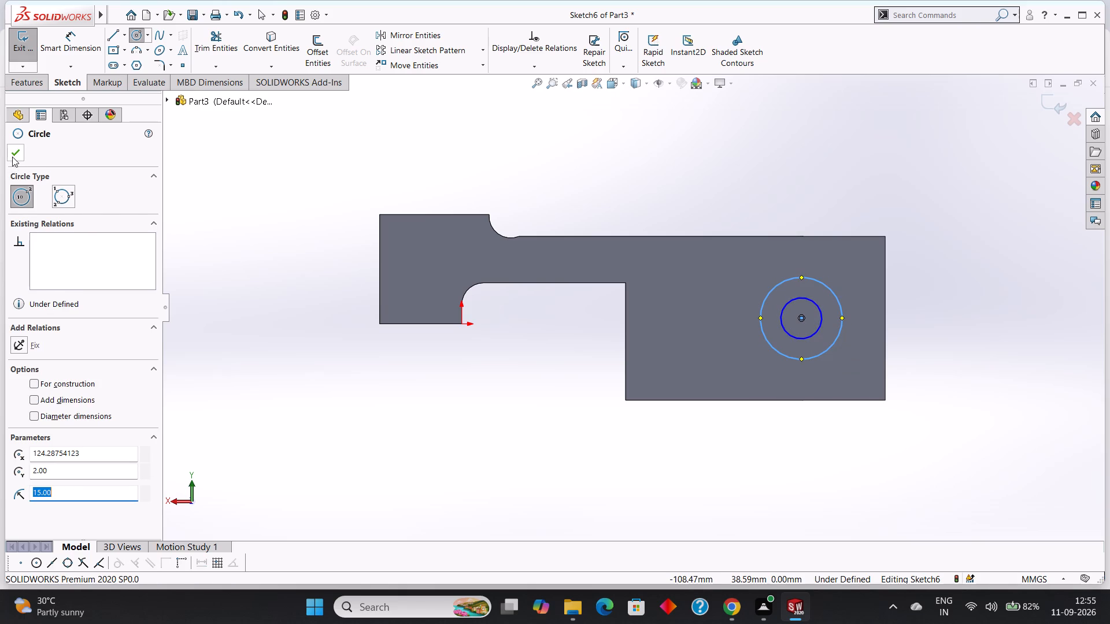
{"action": "left_click", "coordinate": [12, 157]}
Add a diameter dimension to the inner circle, try 30 mm as its value, and undo that value change.
{"action": "left_click", "coordinate": [63, 48]}
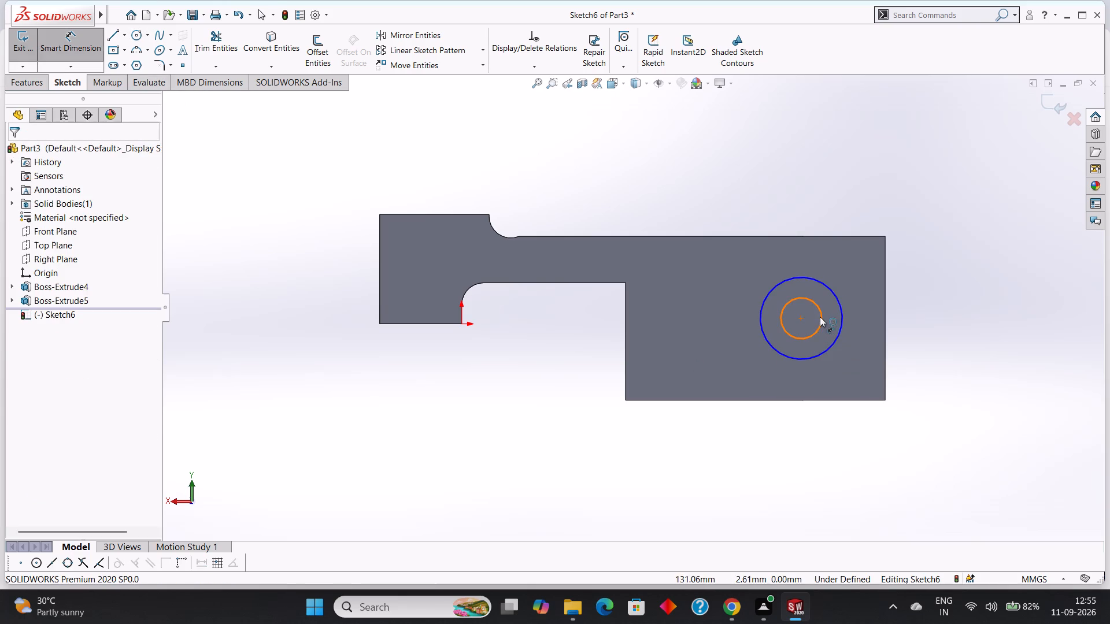
{"action": "left_click", "coordinate": [820, 317]}
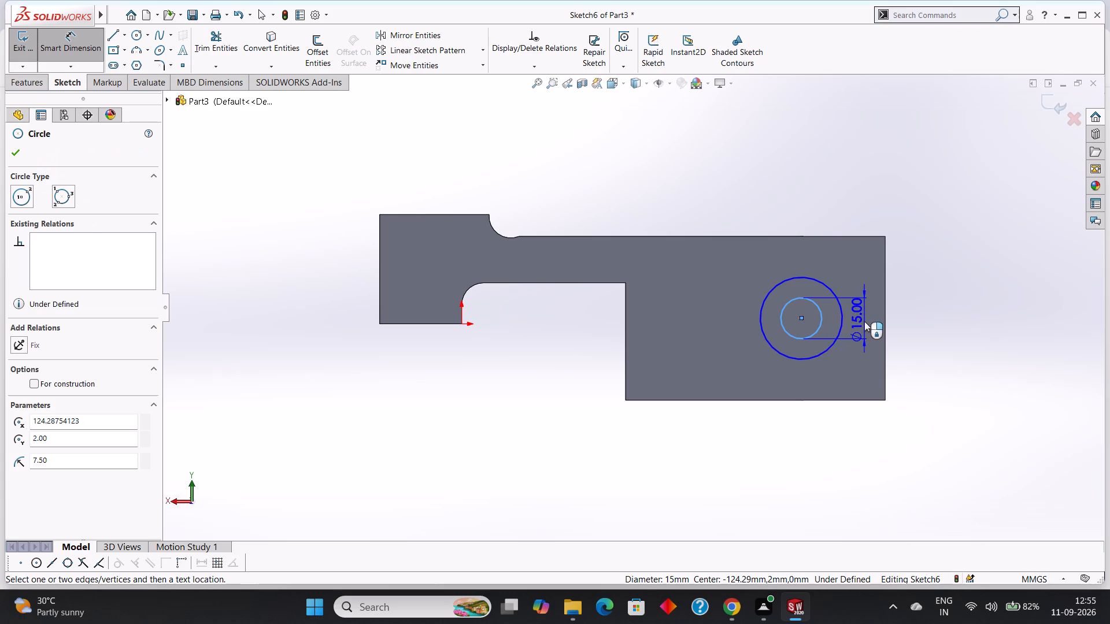
{"action": "left_click", "coordinate": [864, 321]}
{"action": "type", "text": "30"}
{"action": "key", "text": "Return"}
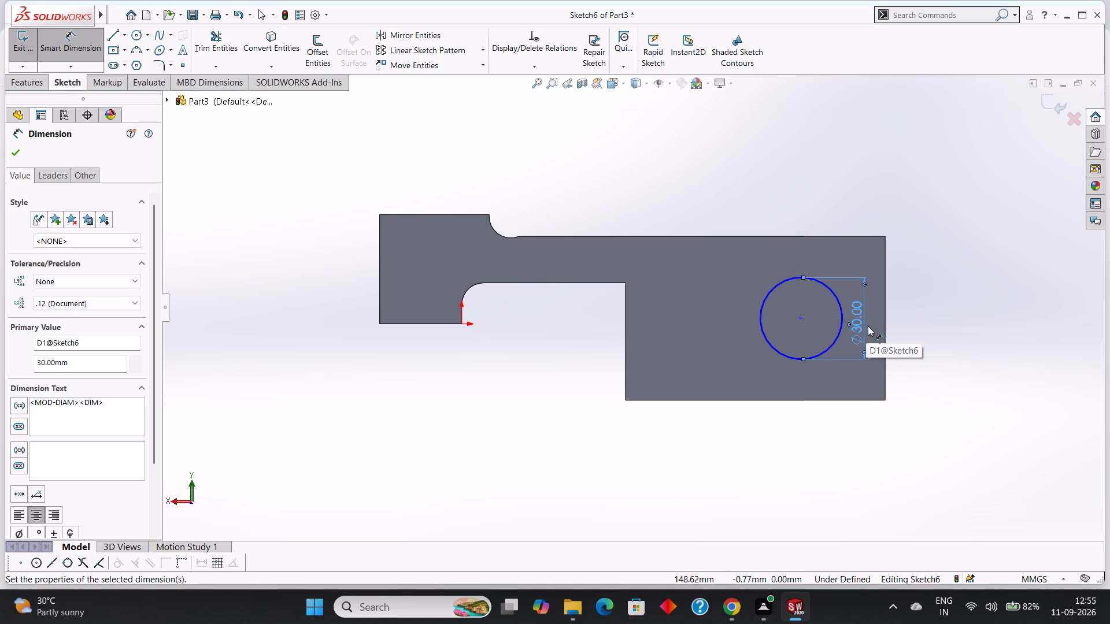
{"action": "key", "text": "Escape"}
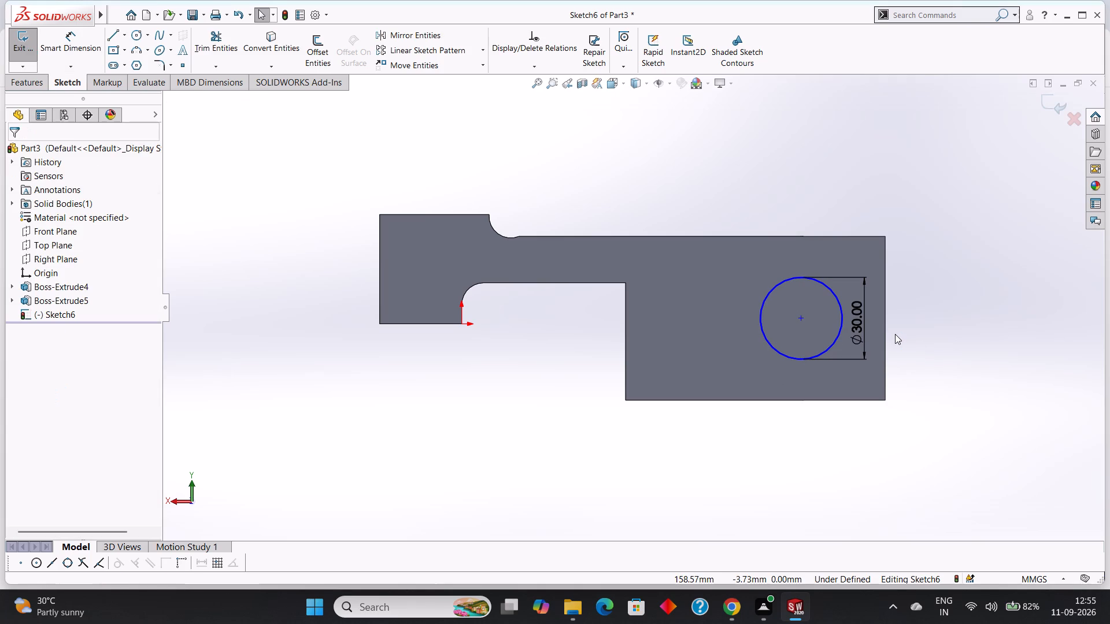
{"action": "key", "text": "ctrl+z"}
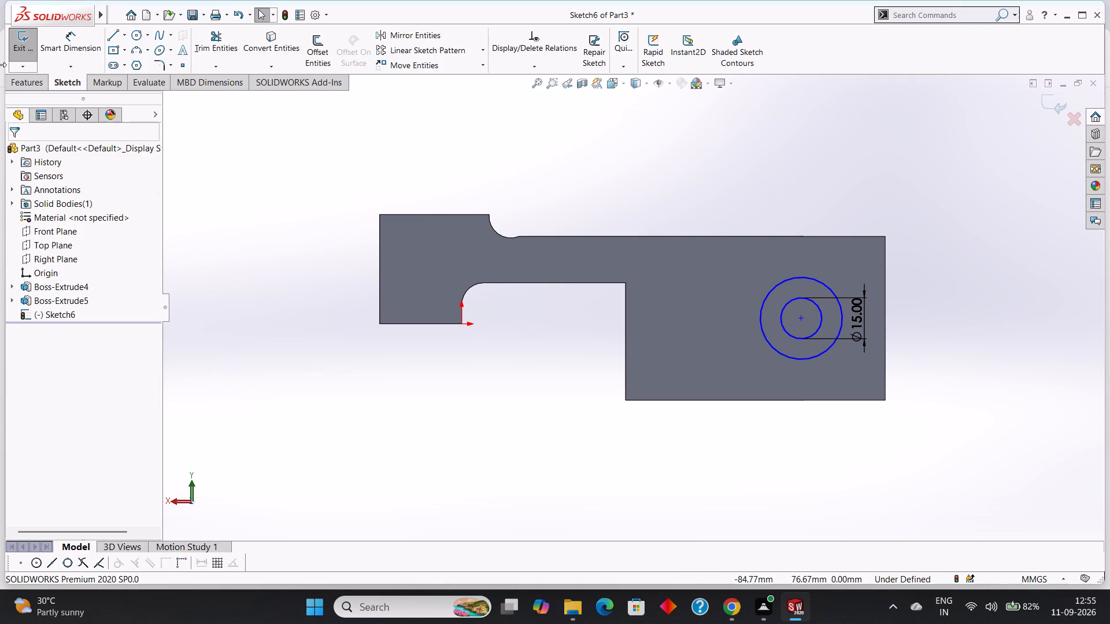
Dimension the outer circle's diameter at 60 mm.
{"action": "left_click", "coordinate": [64, 45]}
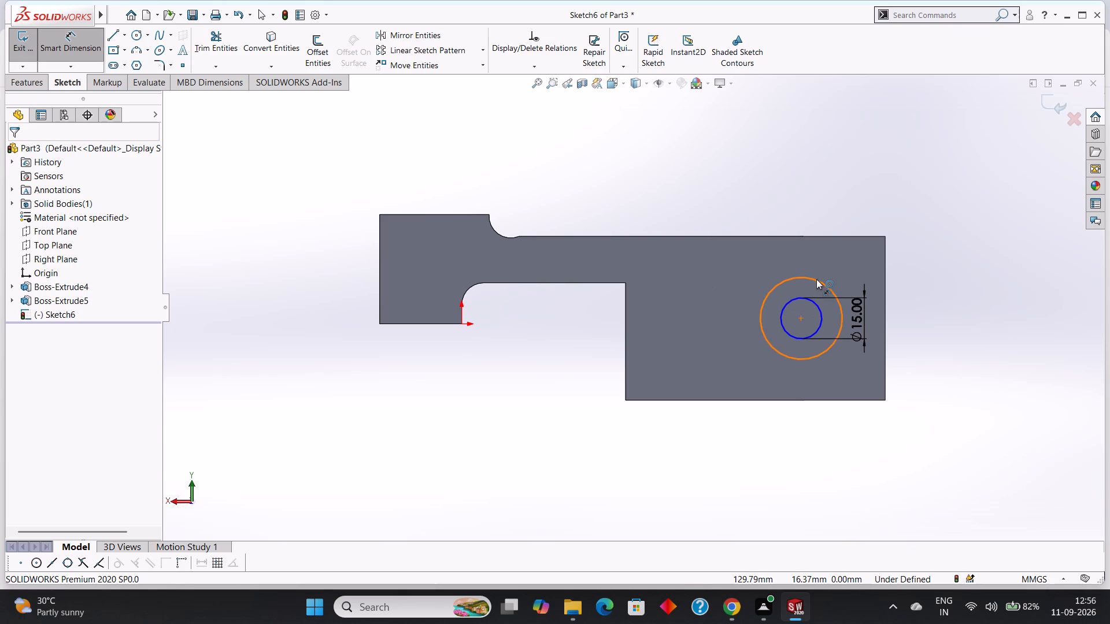
{"action": "left_click", "coordinate": [816, 279]}
{"action": "left_click", "coordinate": [946, 313]}
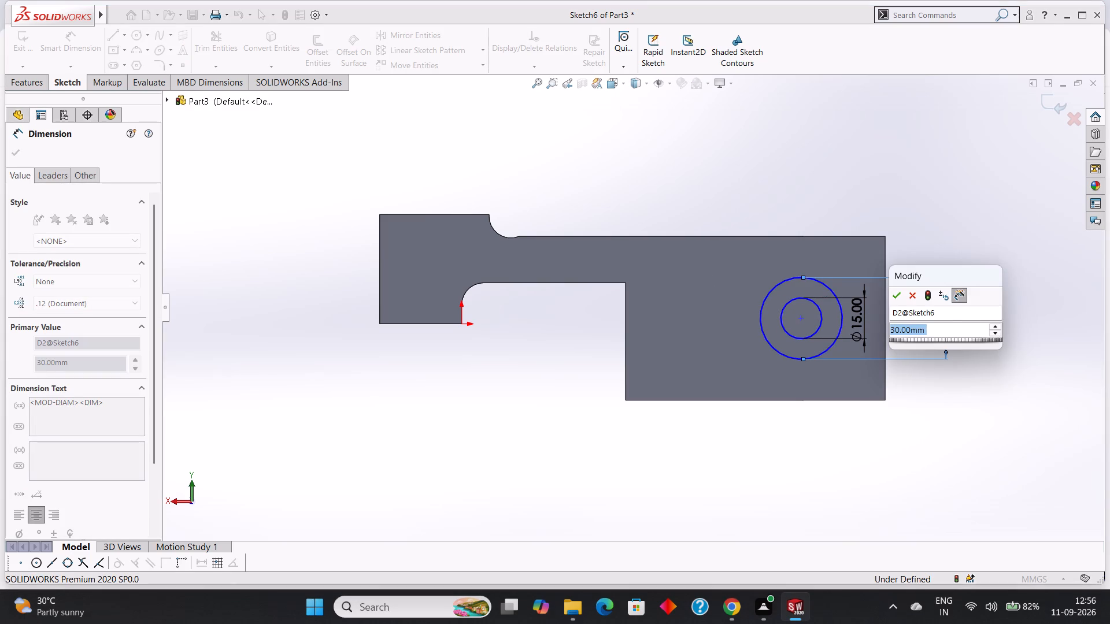
{"action": "type", "text": "60"}
{"action": "key", "text": "Return"}
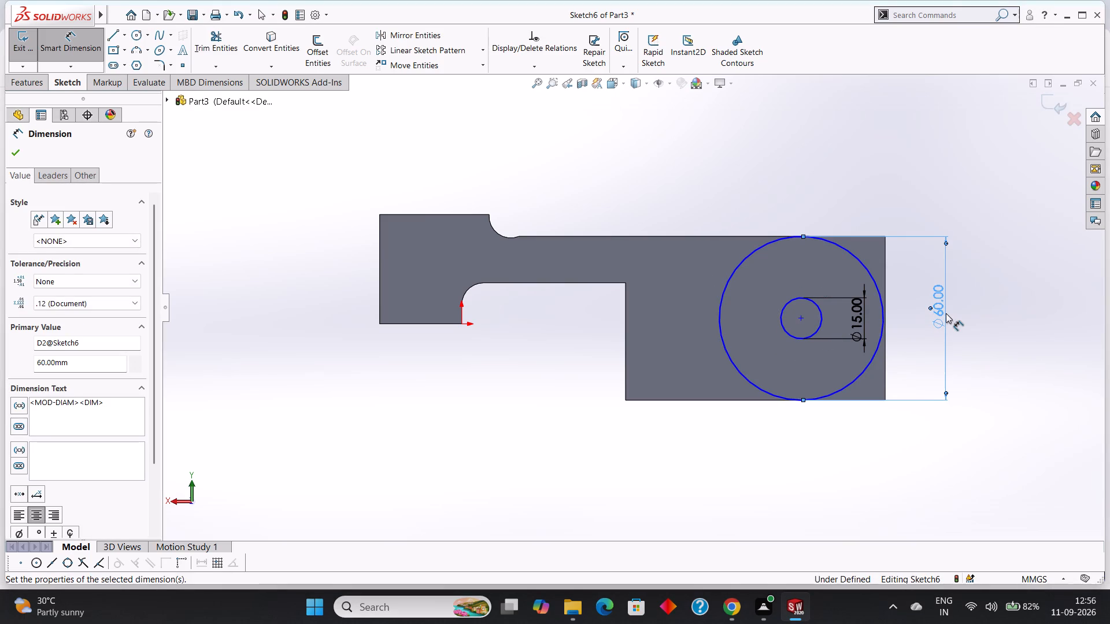
{"action": "left_click", "coordinate": [12, 158]}
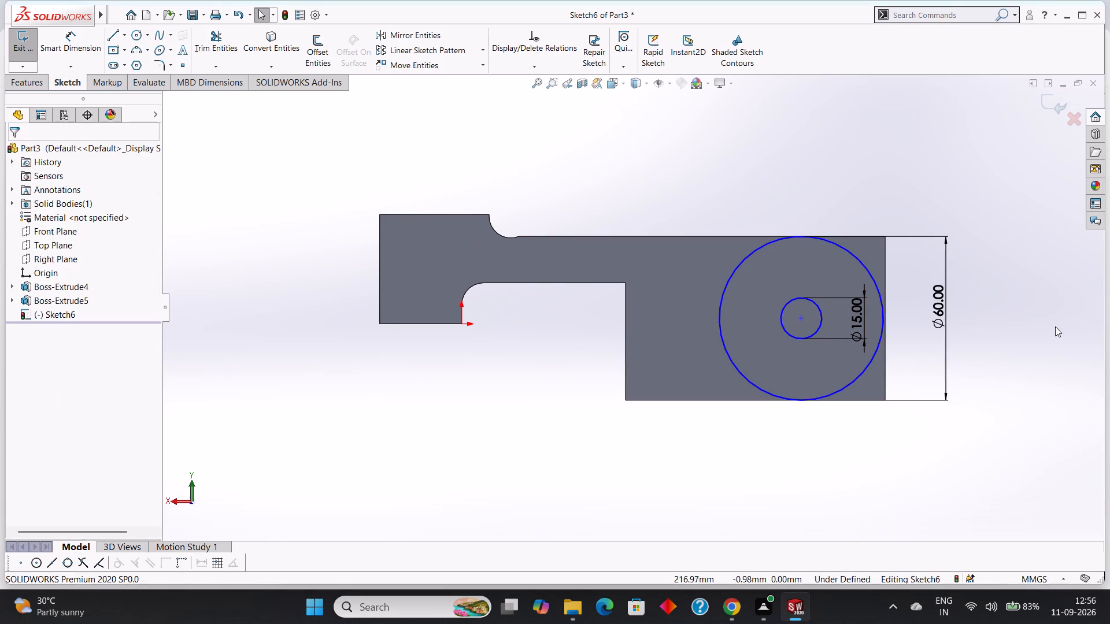
Set the inner circle's diameter to 30 mm.
{"action": "double_click", "coordinate": [858, 315]}
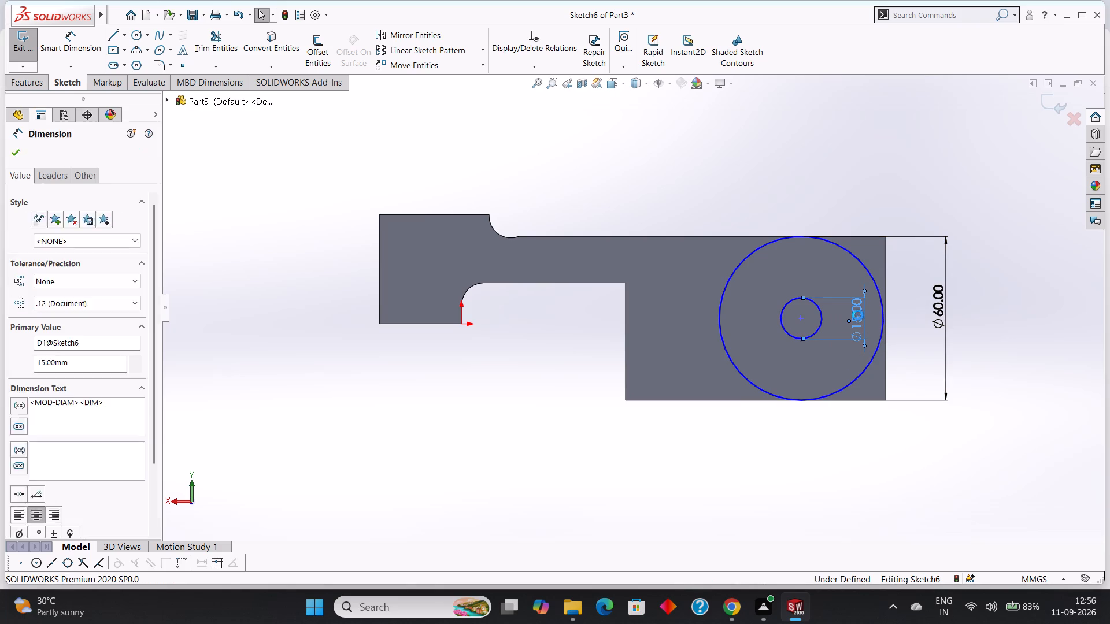
{"action": "type", "text": "30"}
{"action": "key", "text": "Return"}
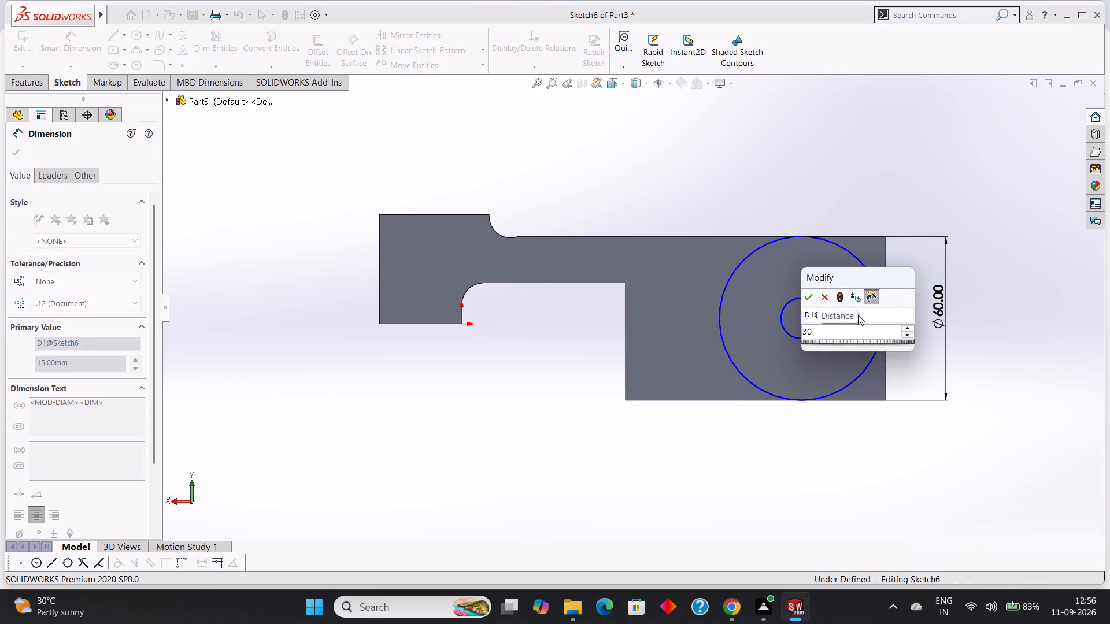
{"action": "left_click", "coordinate": [17, 151]}
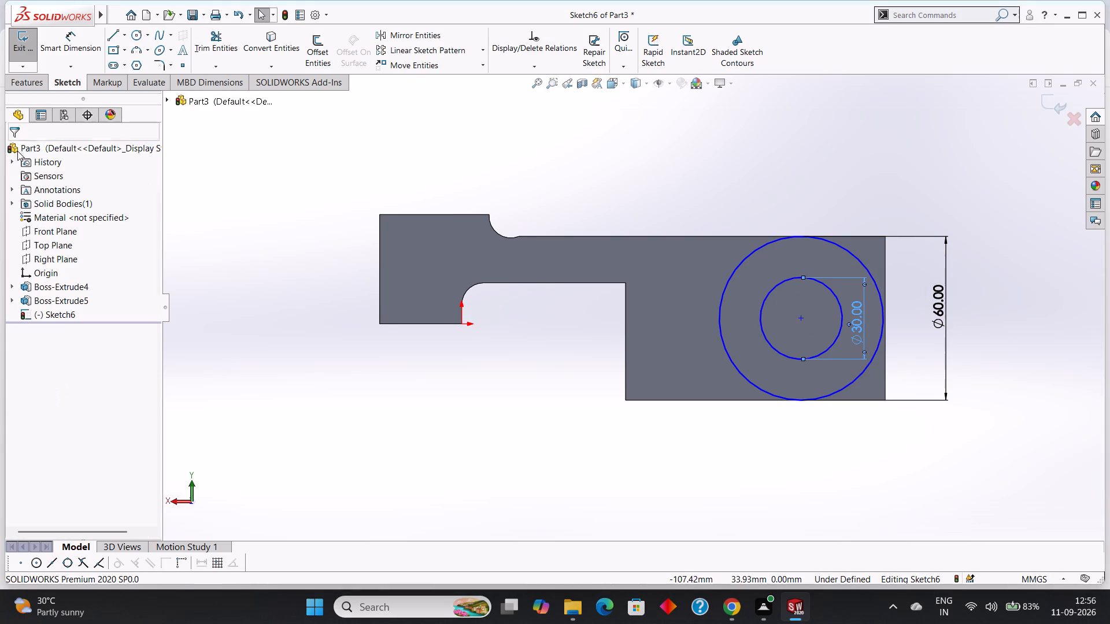
Dimension the circles' centre 30 mm from the large block's outer vertical end edge.
{"action": "left_click", "coordinate": [885, 277]}
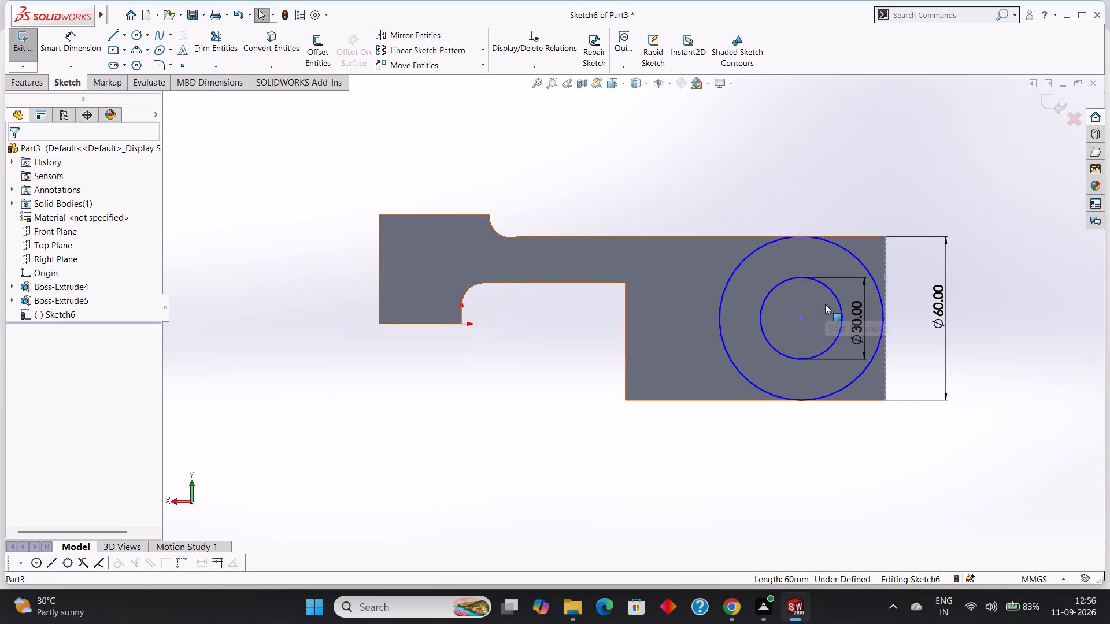
{"action": "key", "text": "Escape"}
{"action": "left_click", "coordinate": [76, 33]}
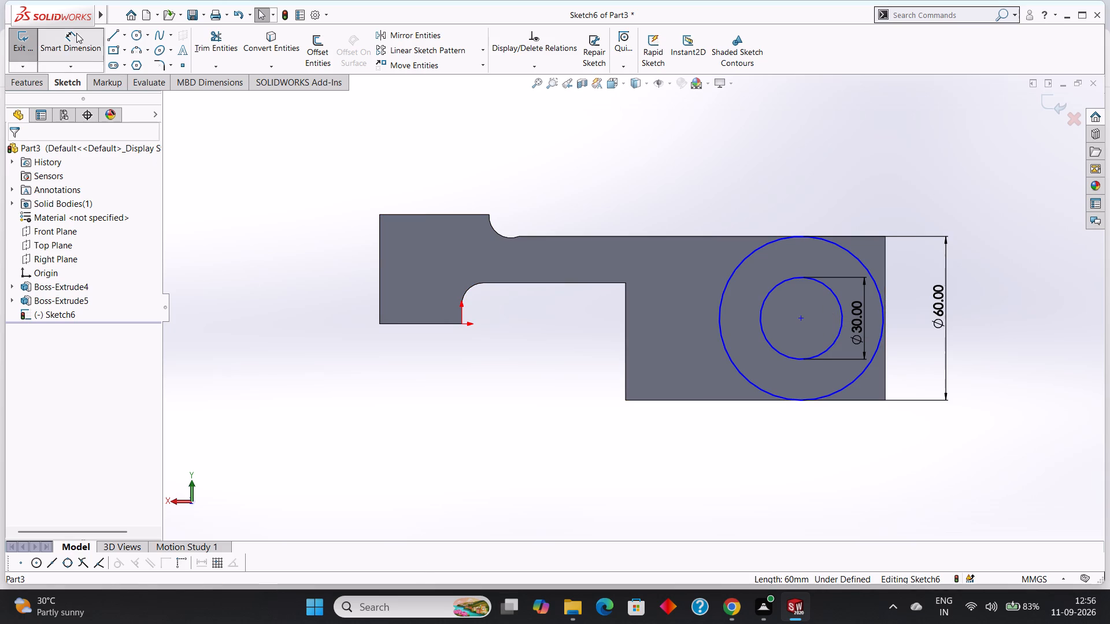
{"action": "left_click", "coordinate": [884, 271]}
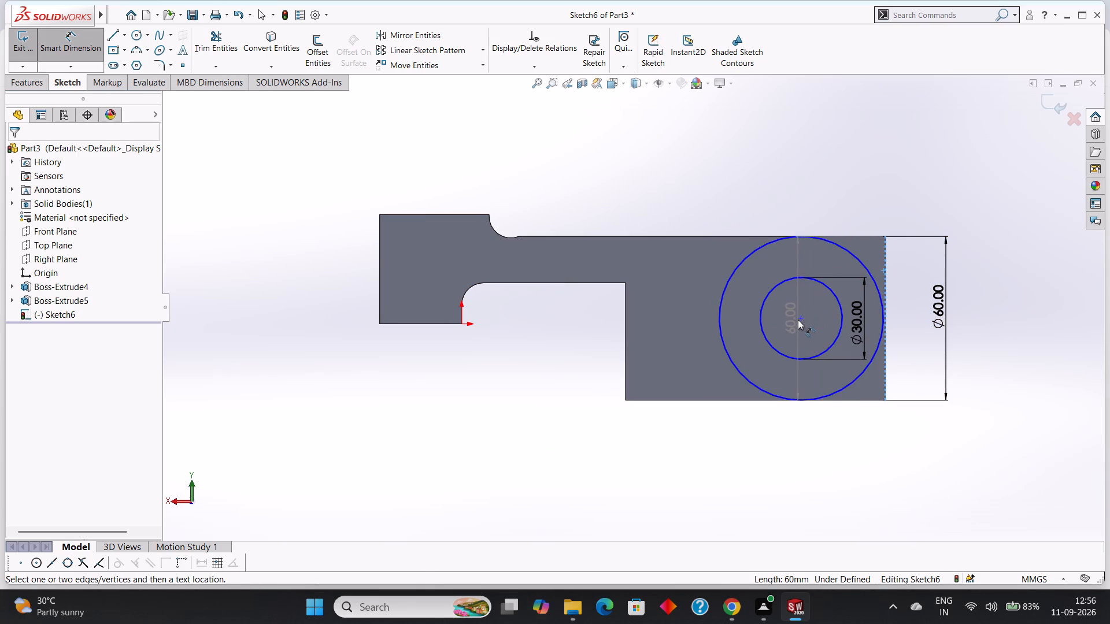
{"action": "left_click", "coordinate": [800, 317]}
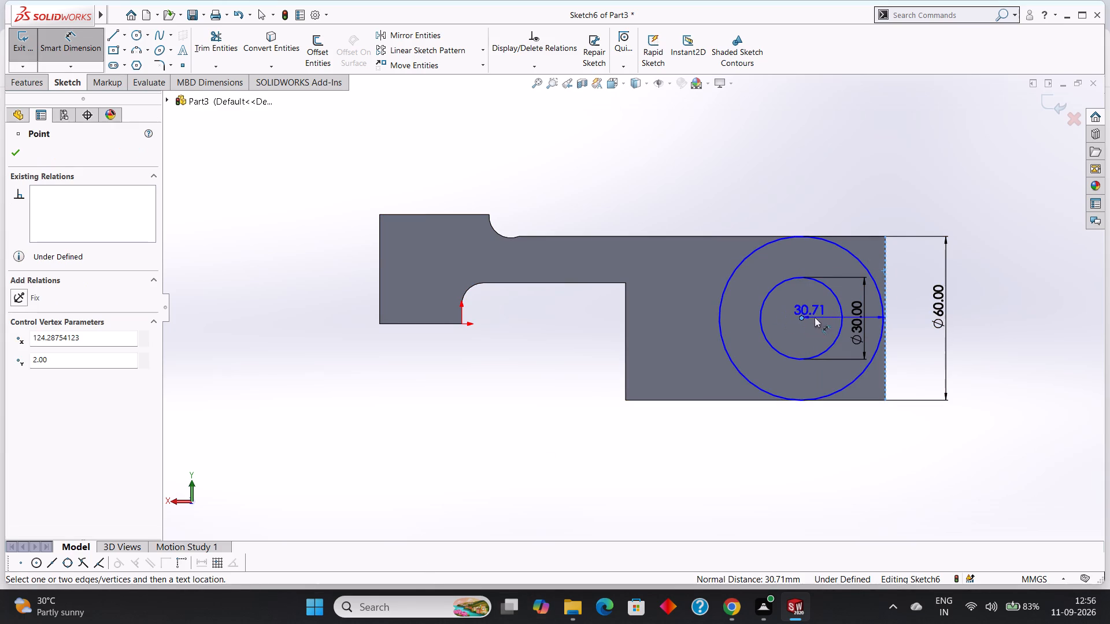
{"action": "left_click", "coordinate": [865, 415]}
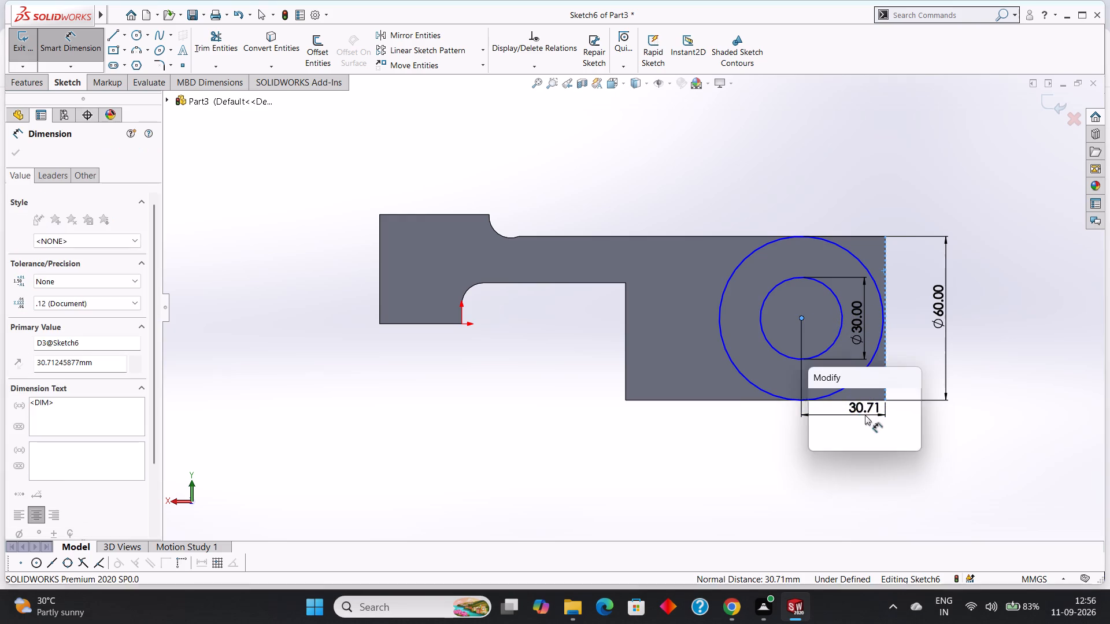
{"action": "type", "text": "30"}
{"action": "key", "text": "Return"}
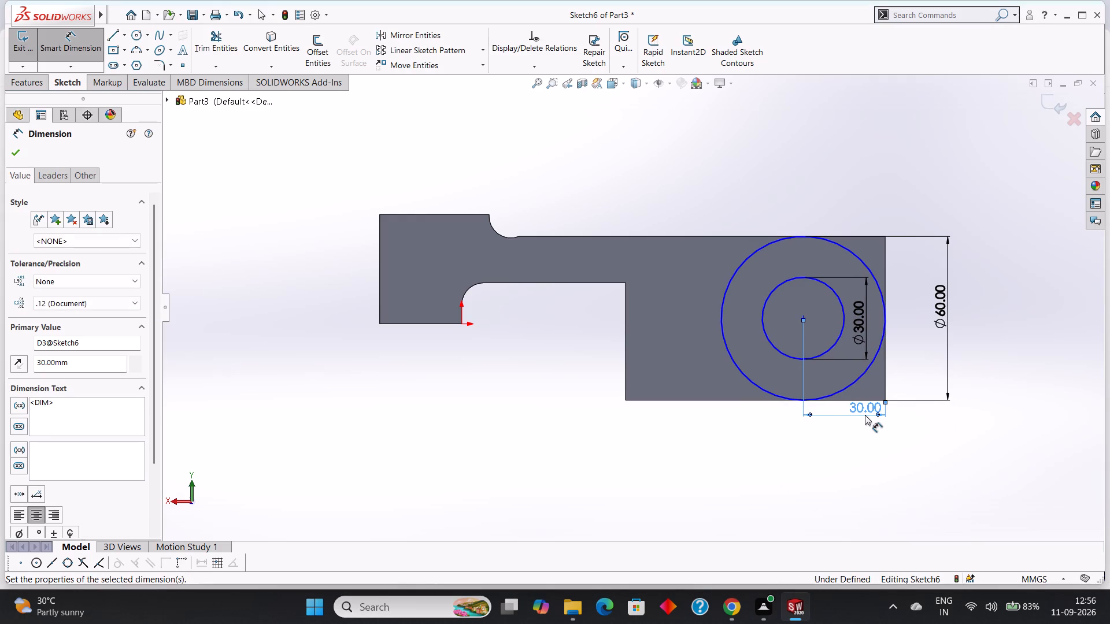
Dimension the circles' centre 30 mm below the block's long upper edge.
{"action": "left_click", "coordinate": [857, 235]}
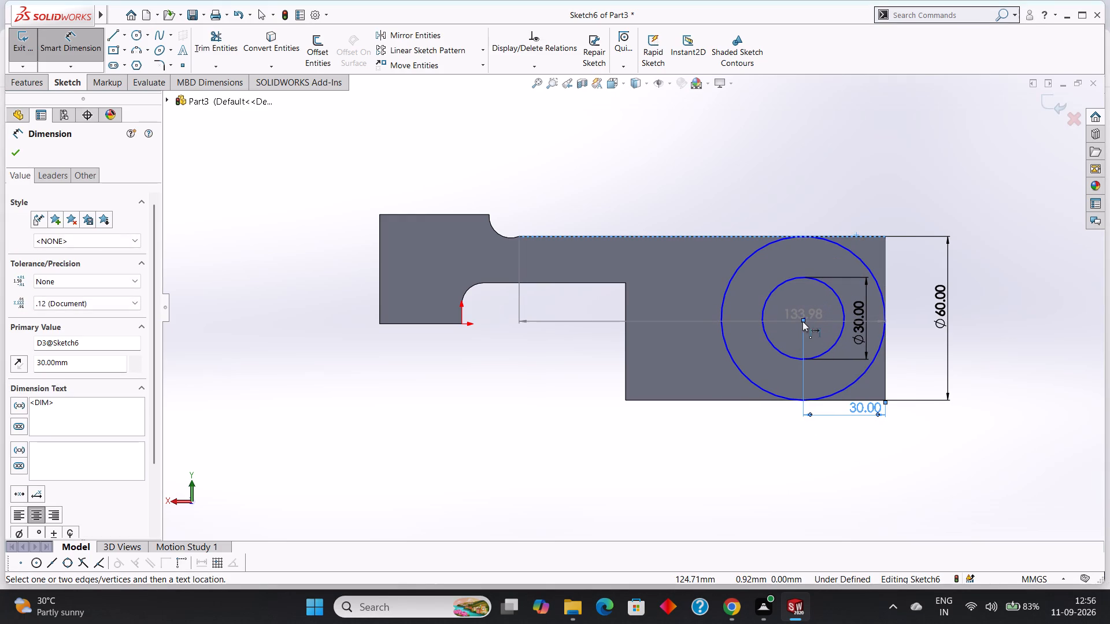
{"action": "left_click", "coordinate": [802, 317]}
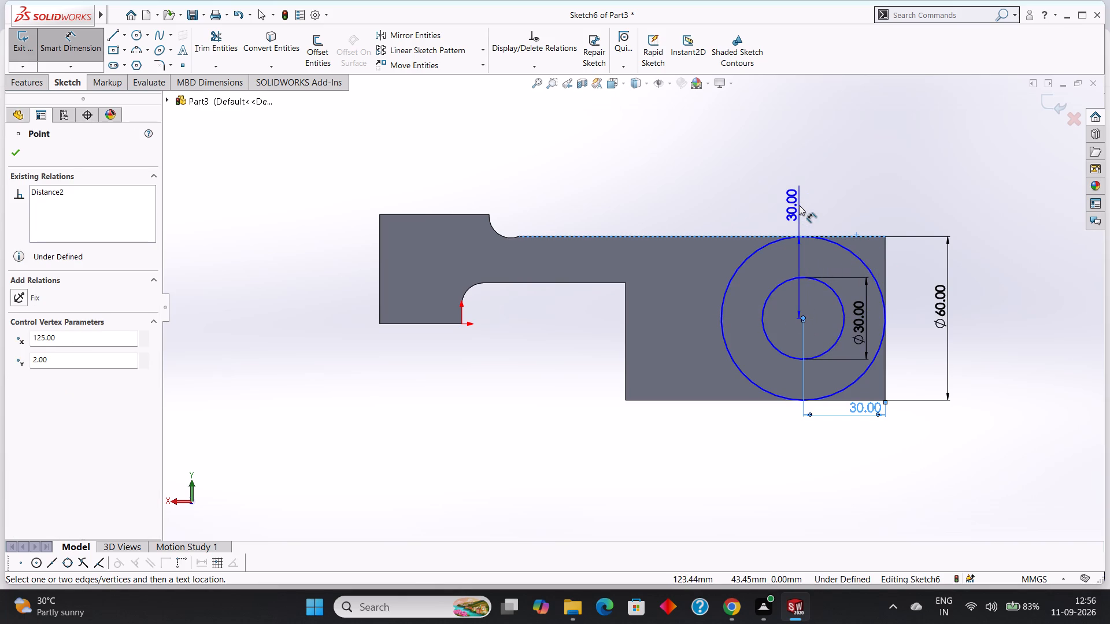
{"action": "left_click", "coordinate": [799, 205]}
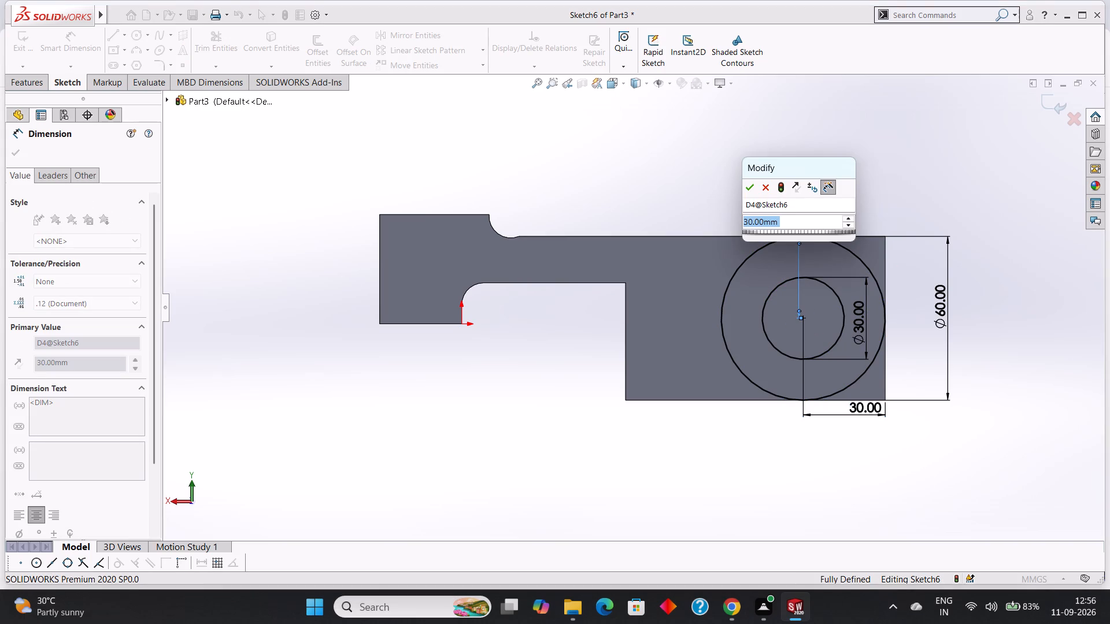
{"action": "left_click", "coordinate": [750, 193]}
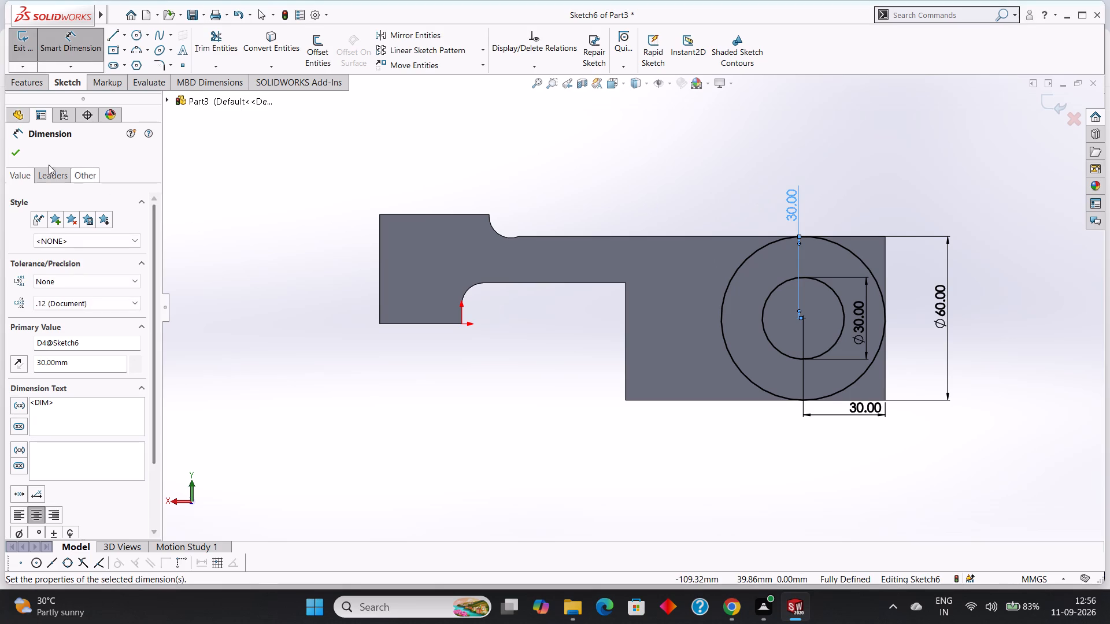
{"action": "left_click", "coordinate": [12, 156]}
Extrude the ring between the two circles as a blind 15 mm boss merged with the body.
{"action": "left_click", "coordinate": [26, 84]}
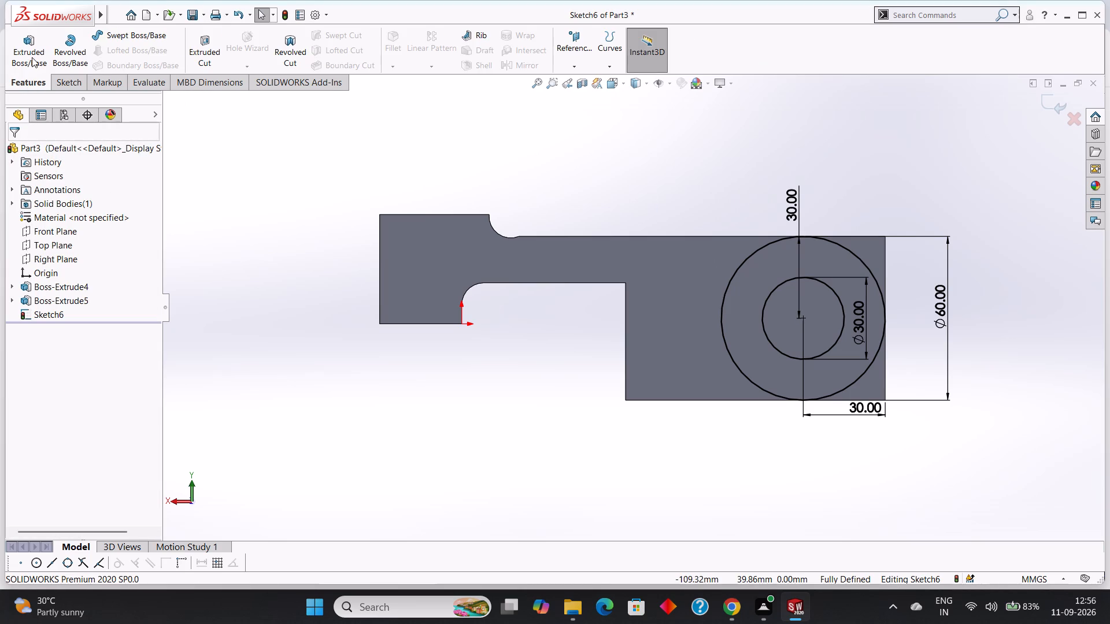
{"action": "left_click", "coordinate": [32, 57]}
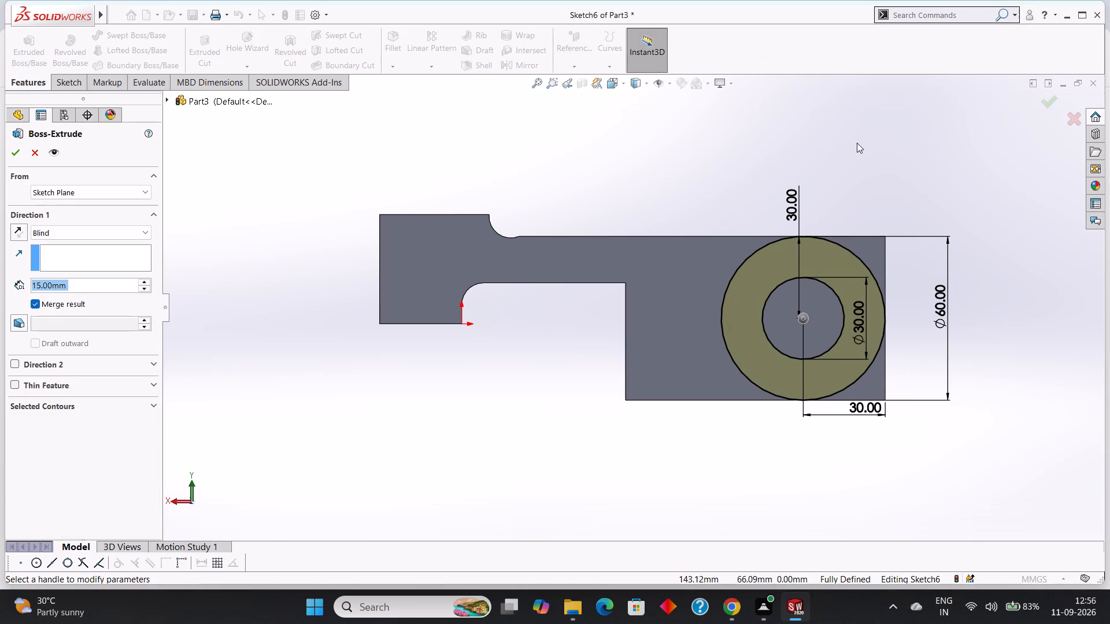
{"action": "middle_click_drag", "start_coordinate": [865, 139], "coordinate": [842, 237]}
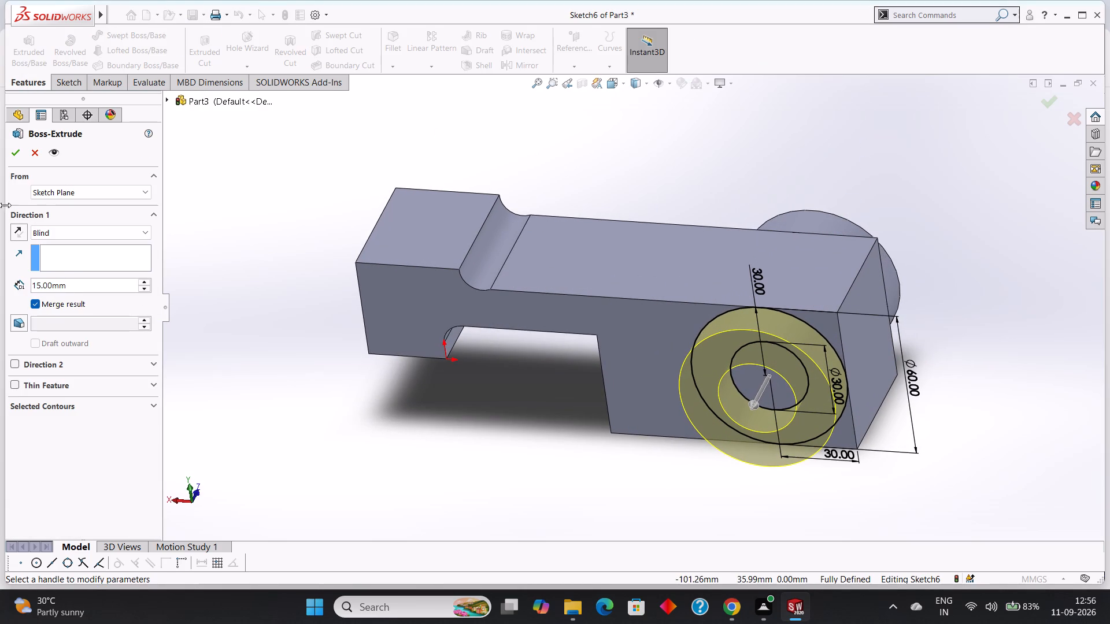
{"action": "left_click", "coordinate": [16, 157]}
{"action": "left_click", "coordinate": [902, 131]}
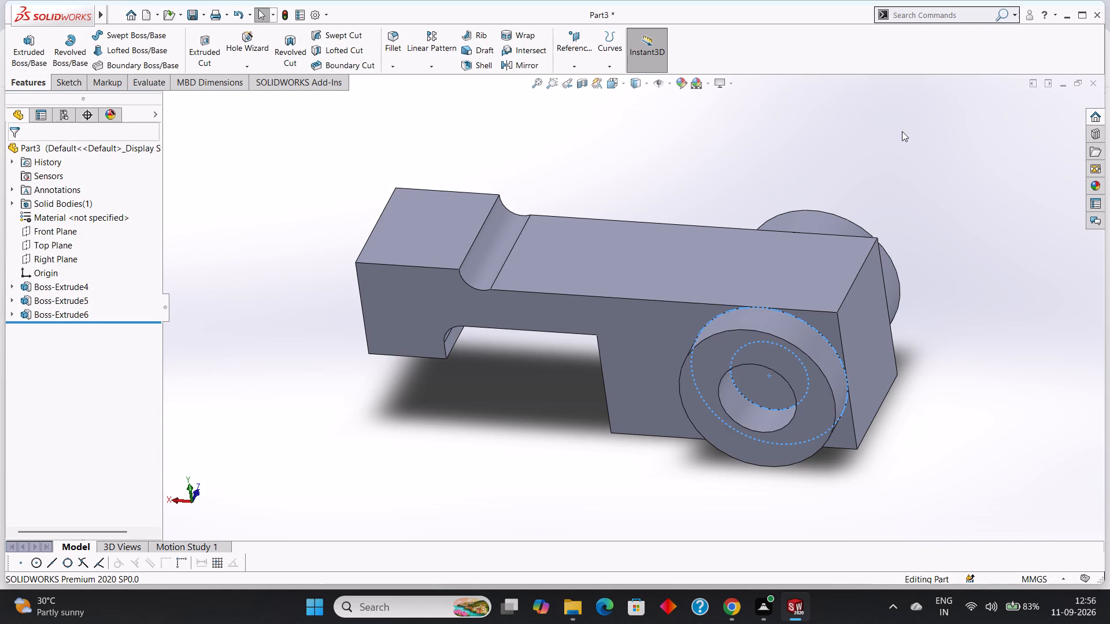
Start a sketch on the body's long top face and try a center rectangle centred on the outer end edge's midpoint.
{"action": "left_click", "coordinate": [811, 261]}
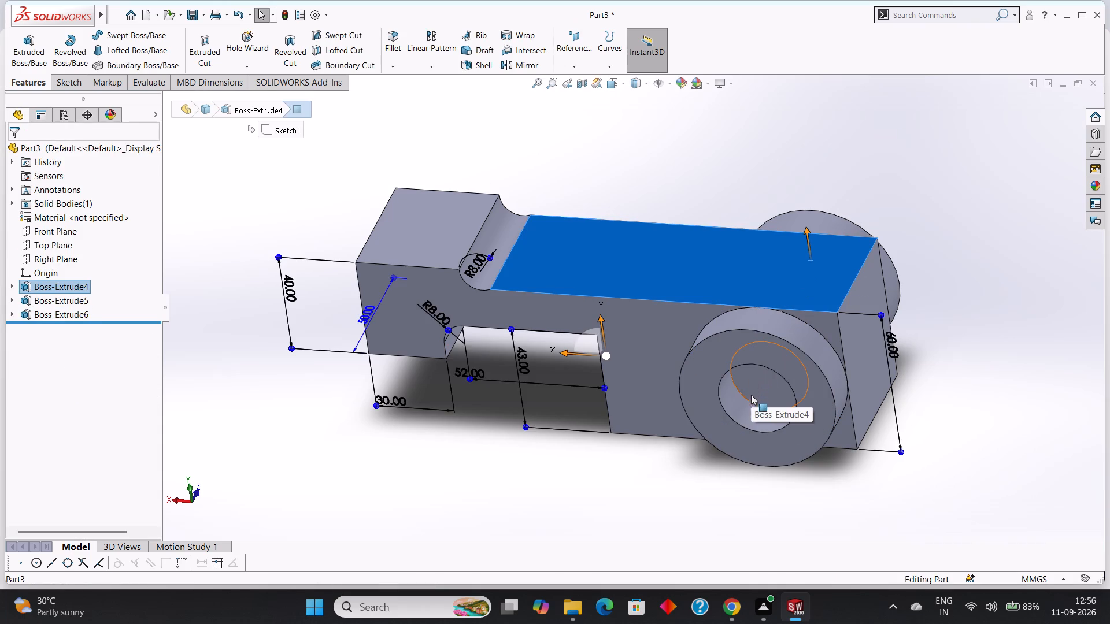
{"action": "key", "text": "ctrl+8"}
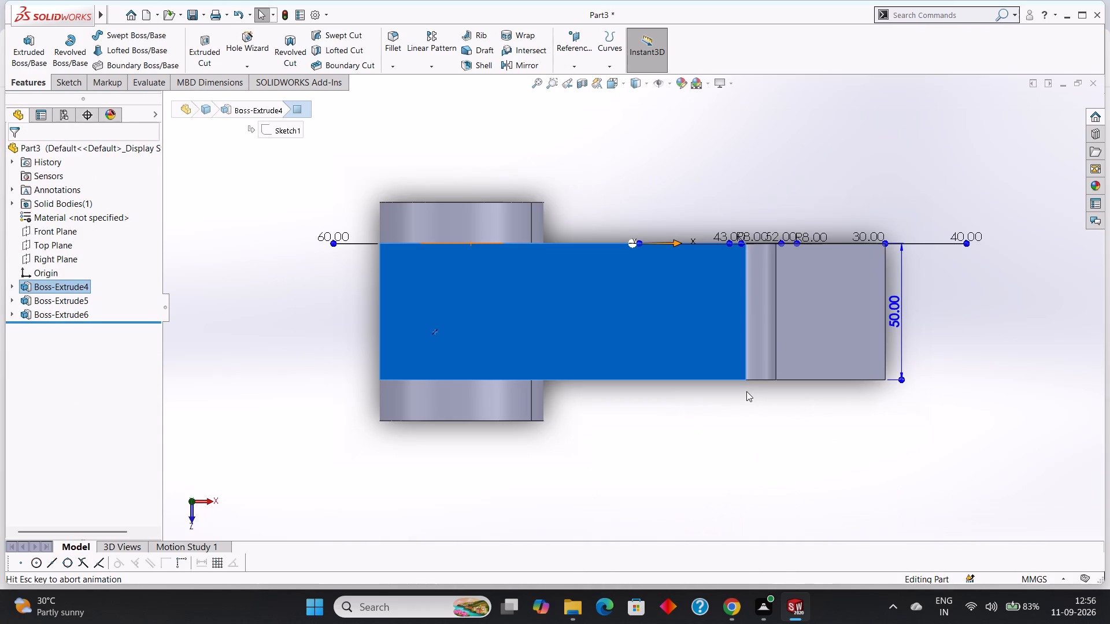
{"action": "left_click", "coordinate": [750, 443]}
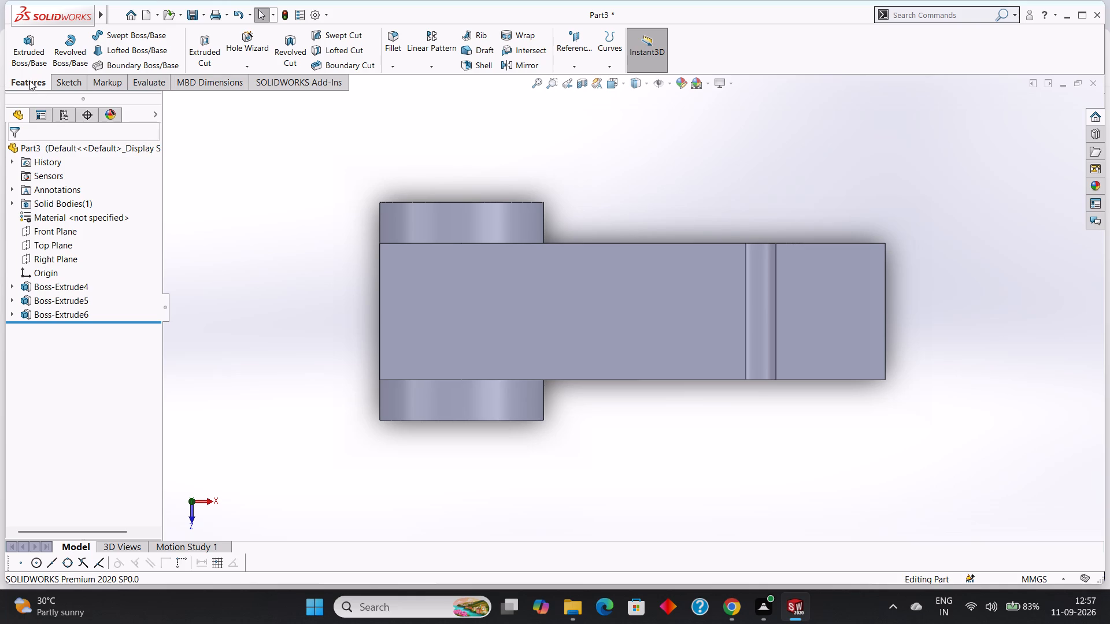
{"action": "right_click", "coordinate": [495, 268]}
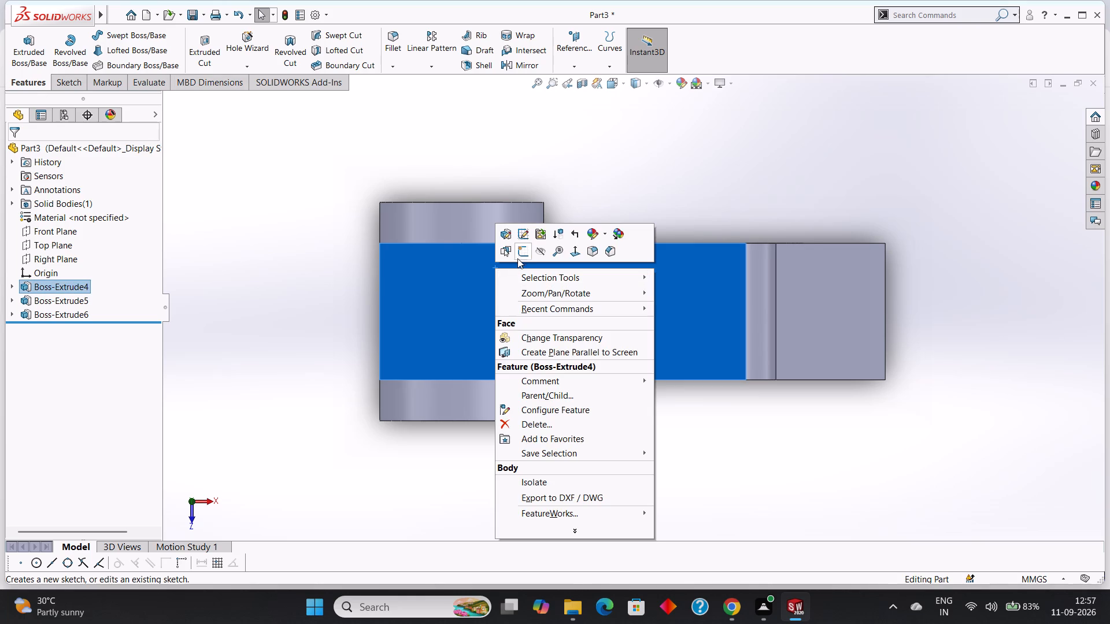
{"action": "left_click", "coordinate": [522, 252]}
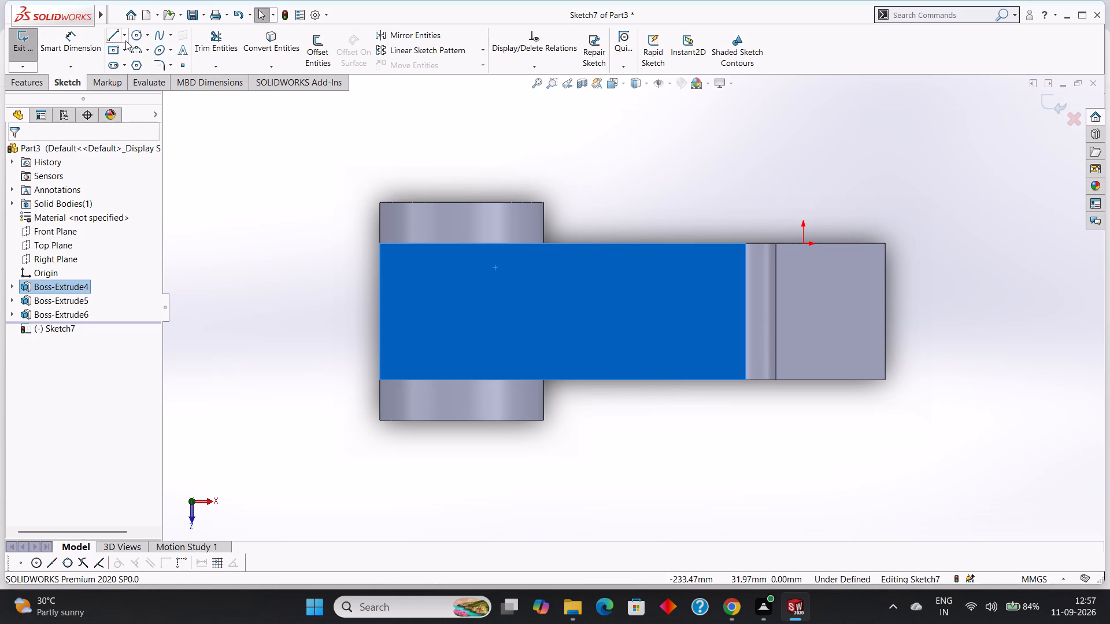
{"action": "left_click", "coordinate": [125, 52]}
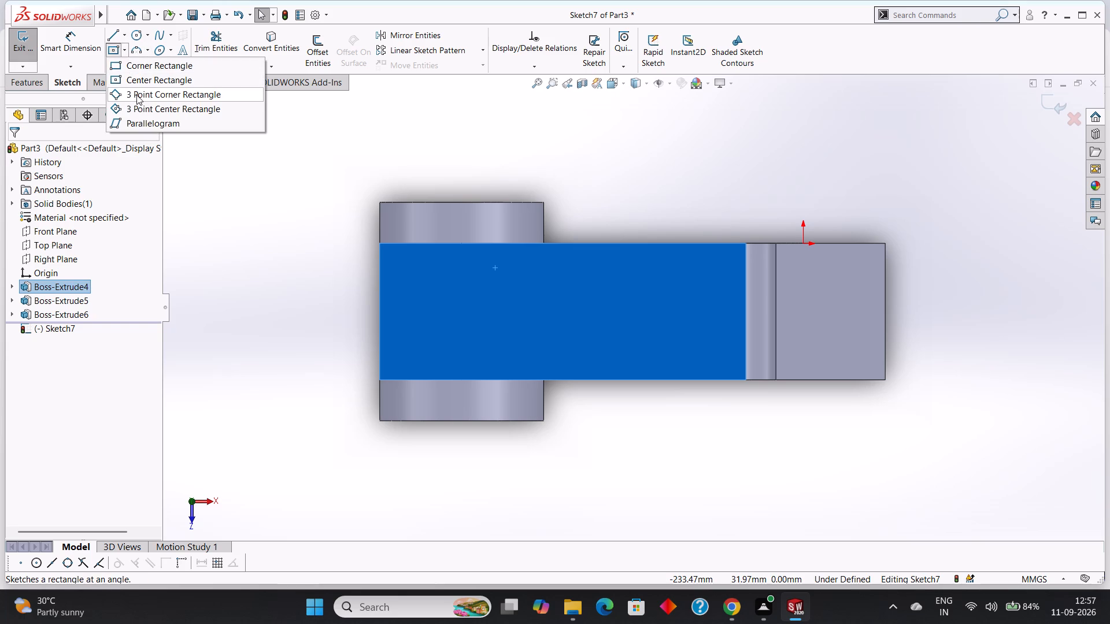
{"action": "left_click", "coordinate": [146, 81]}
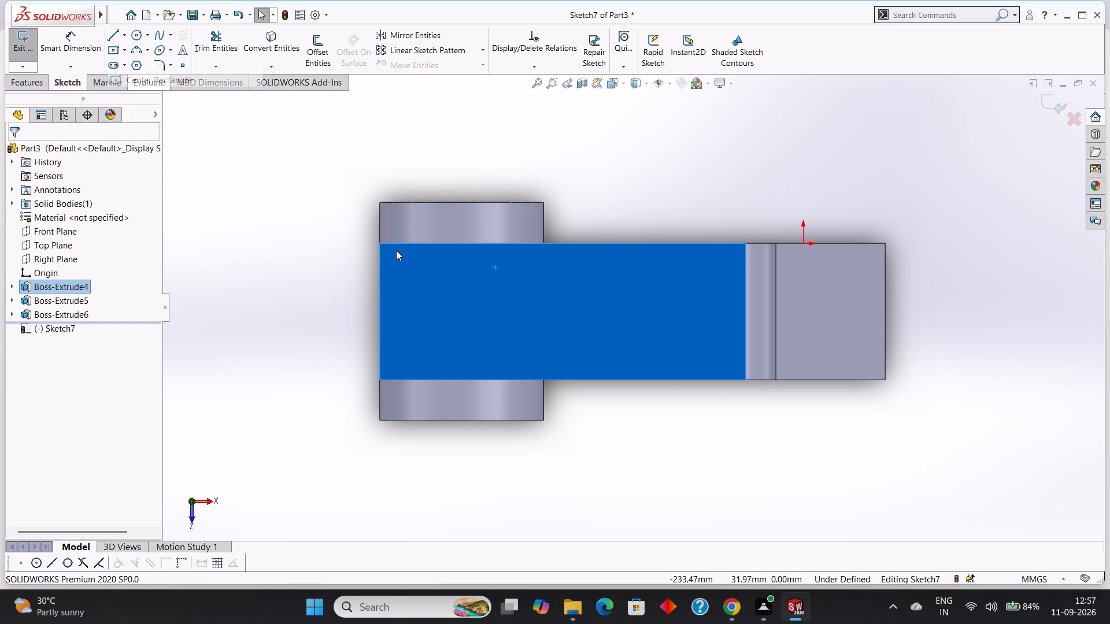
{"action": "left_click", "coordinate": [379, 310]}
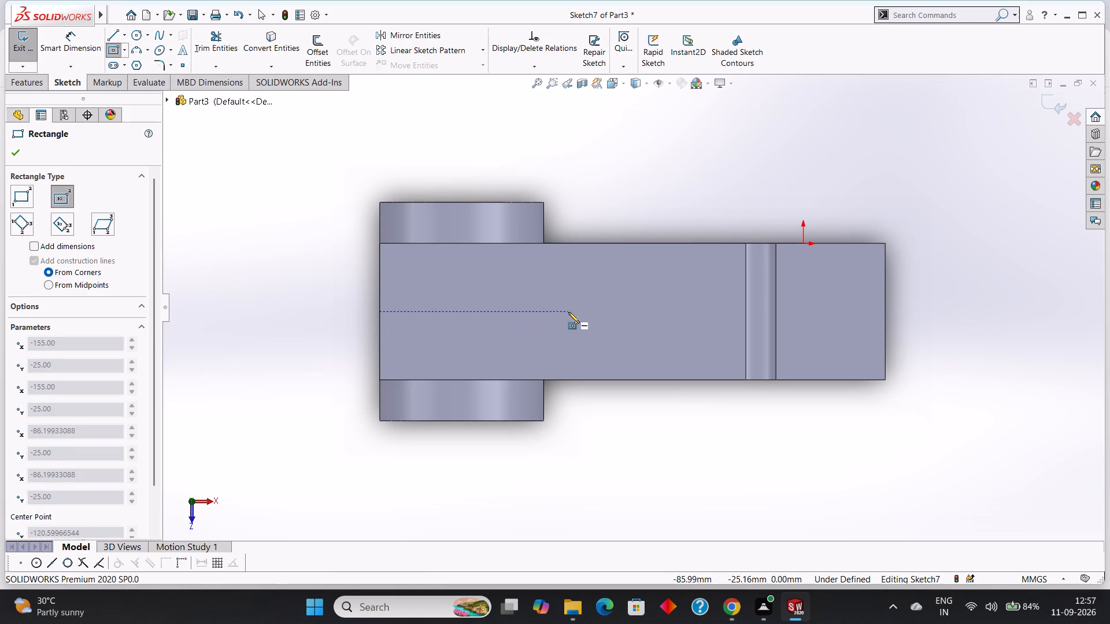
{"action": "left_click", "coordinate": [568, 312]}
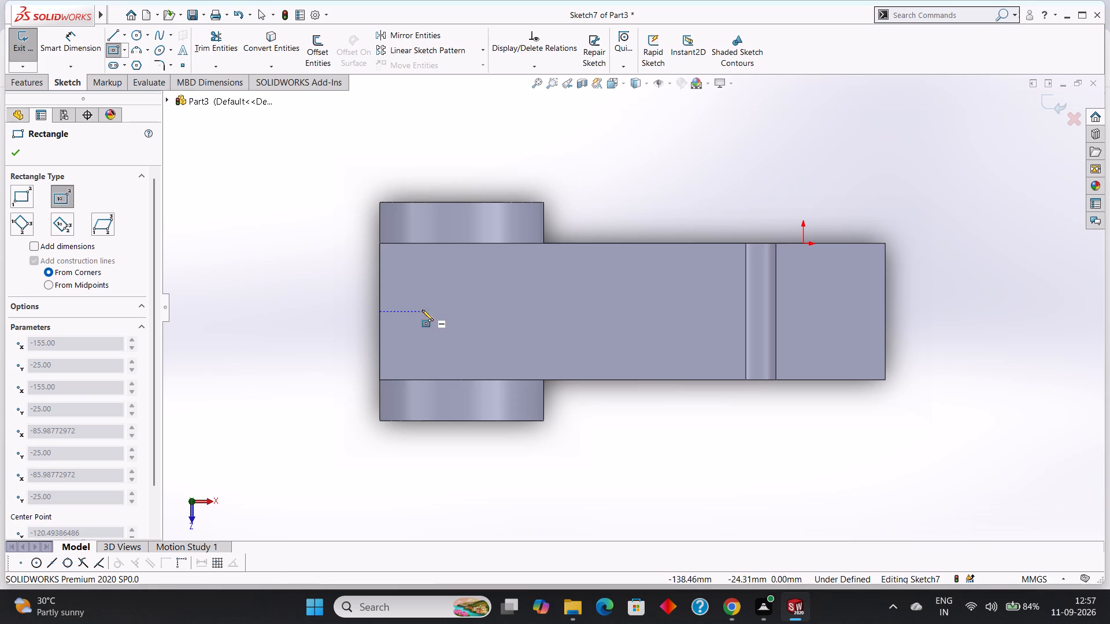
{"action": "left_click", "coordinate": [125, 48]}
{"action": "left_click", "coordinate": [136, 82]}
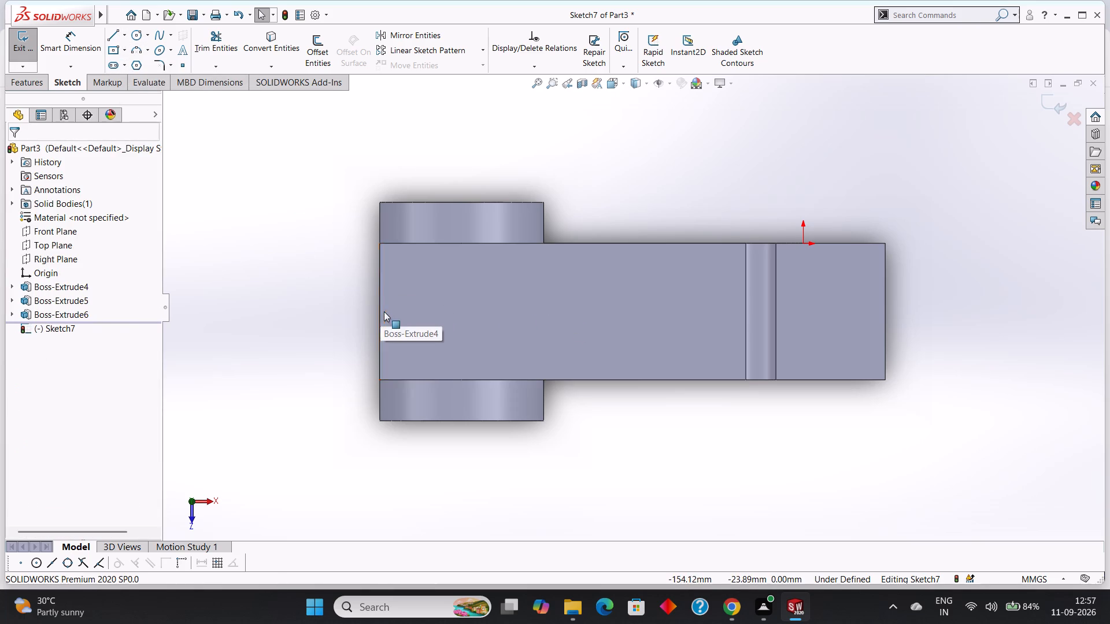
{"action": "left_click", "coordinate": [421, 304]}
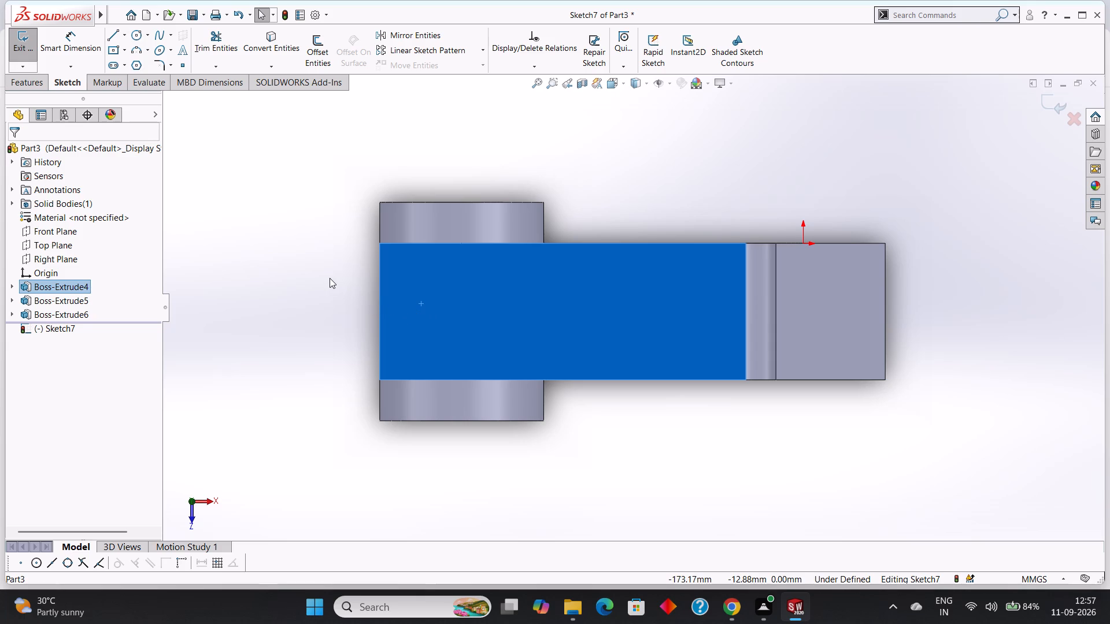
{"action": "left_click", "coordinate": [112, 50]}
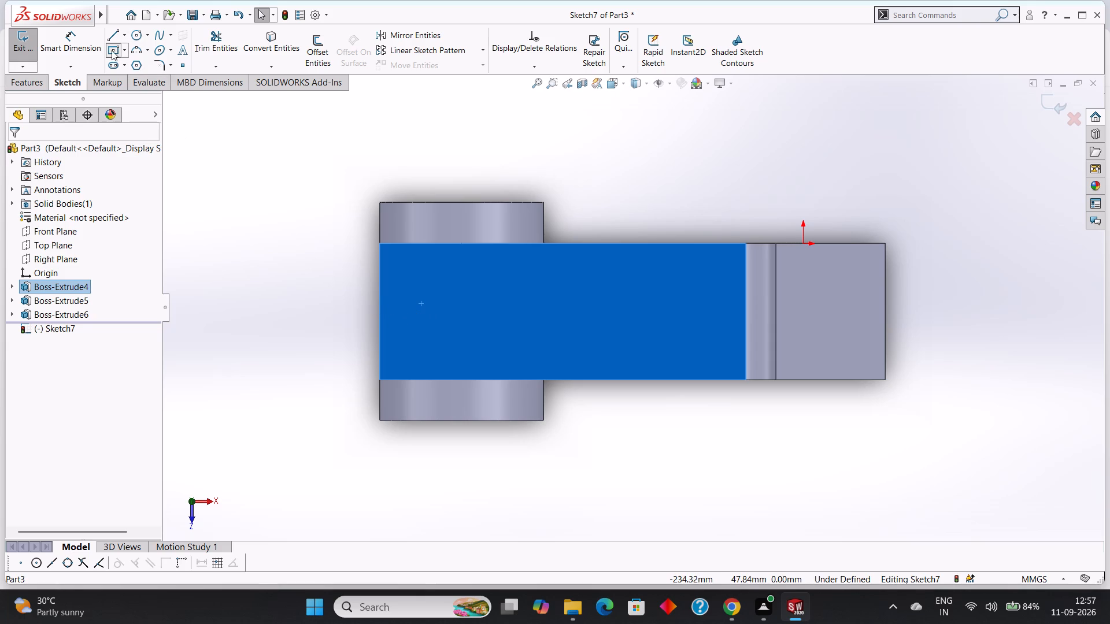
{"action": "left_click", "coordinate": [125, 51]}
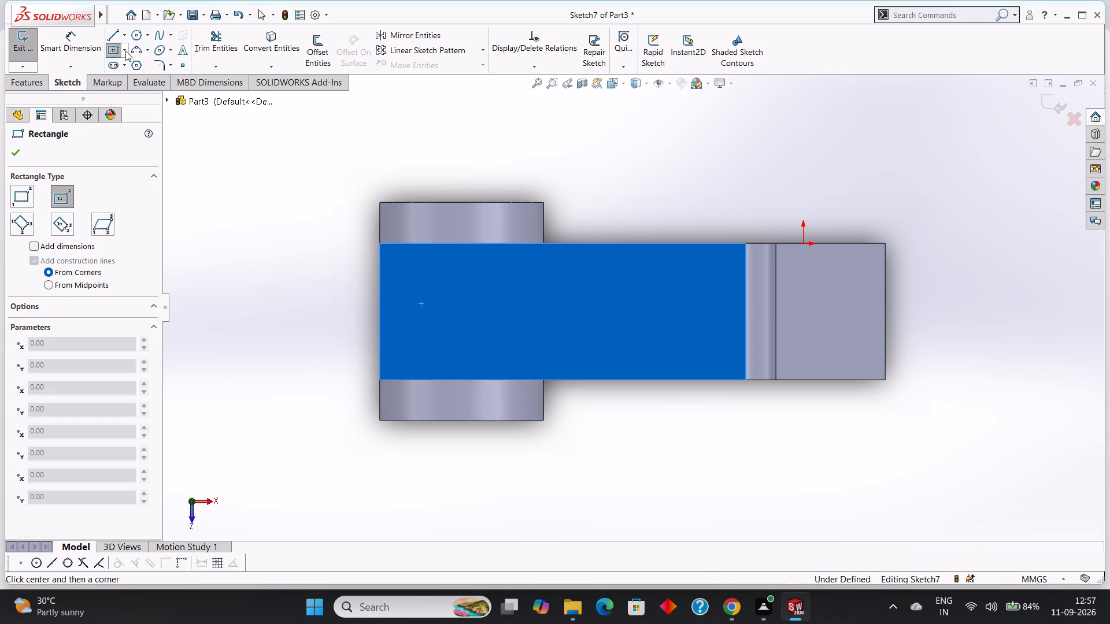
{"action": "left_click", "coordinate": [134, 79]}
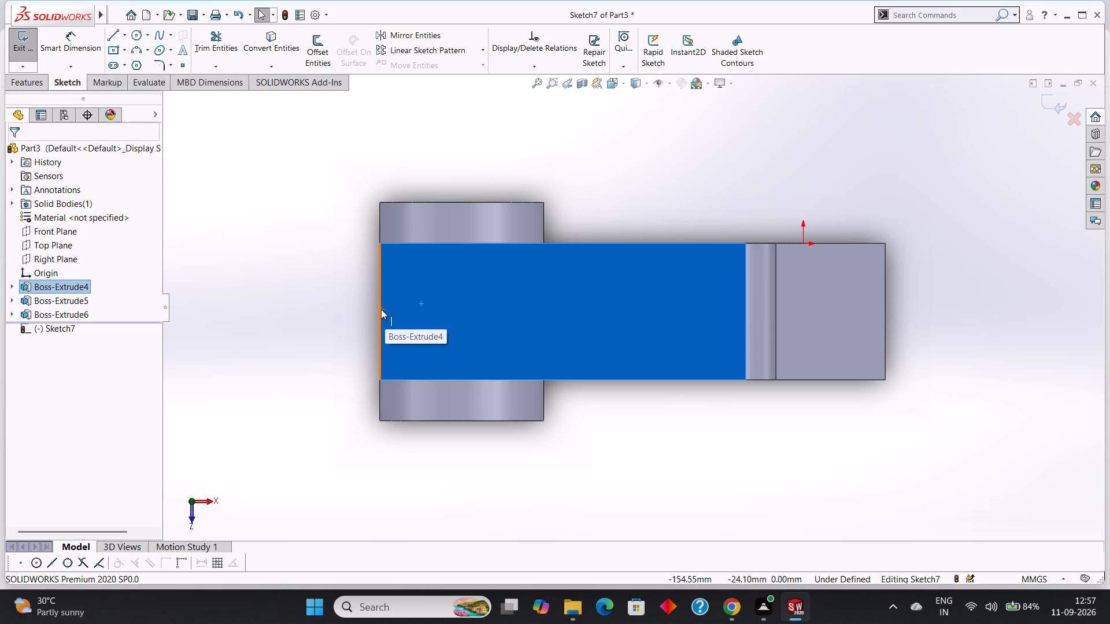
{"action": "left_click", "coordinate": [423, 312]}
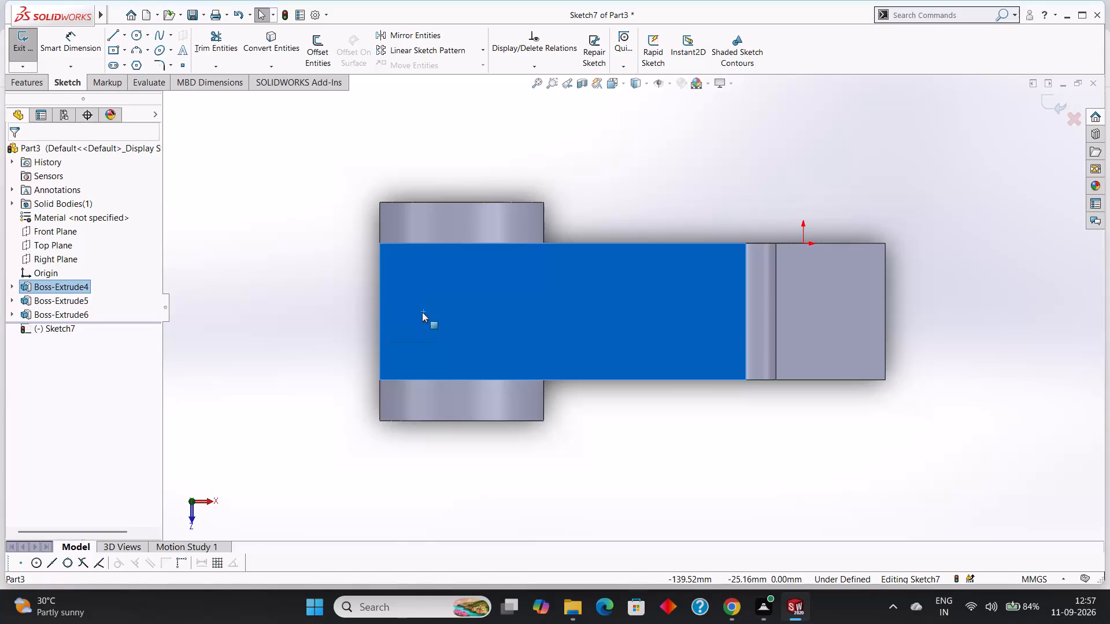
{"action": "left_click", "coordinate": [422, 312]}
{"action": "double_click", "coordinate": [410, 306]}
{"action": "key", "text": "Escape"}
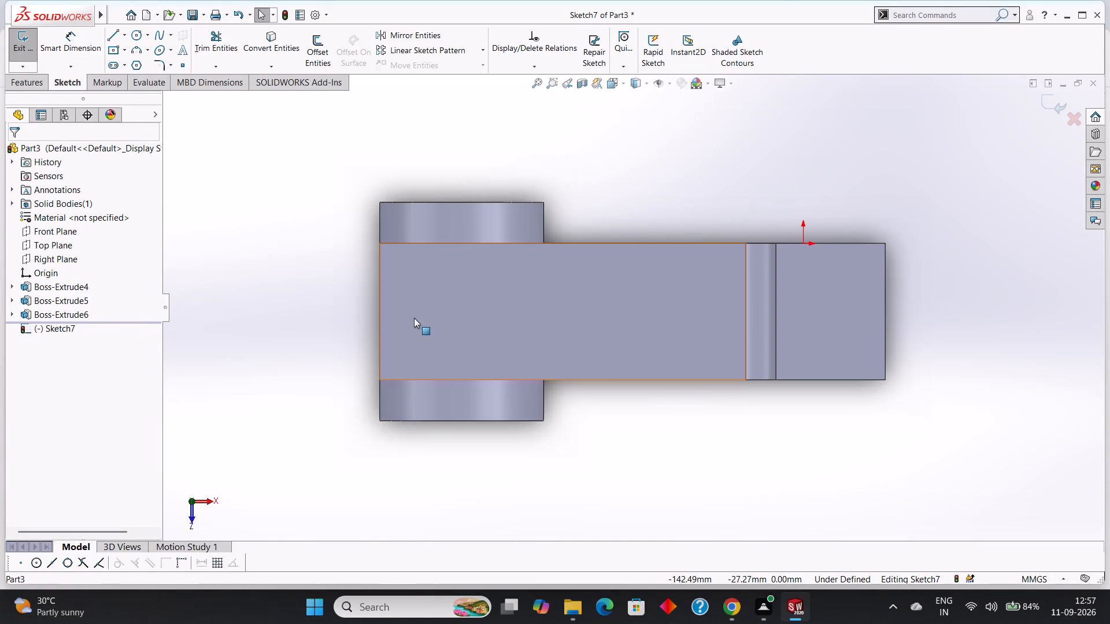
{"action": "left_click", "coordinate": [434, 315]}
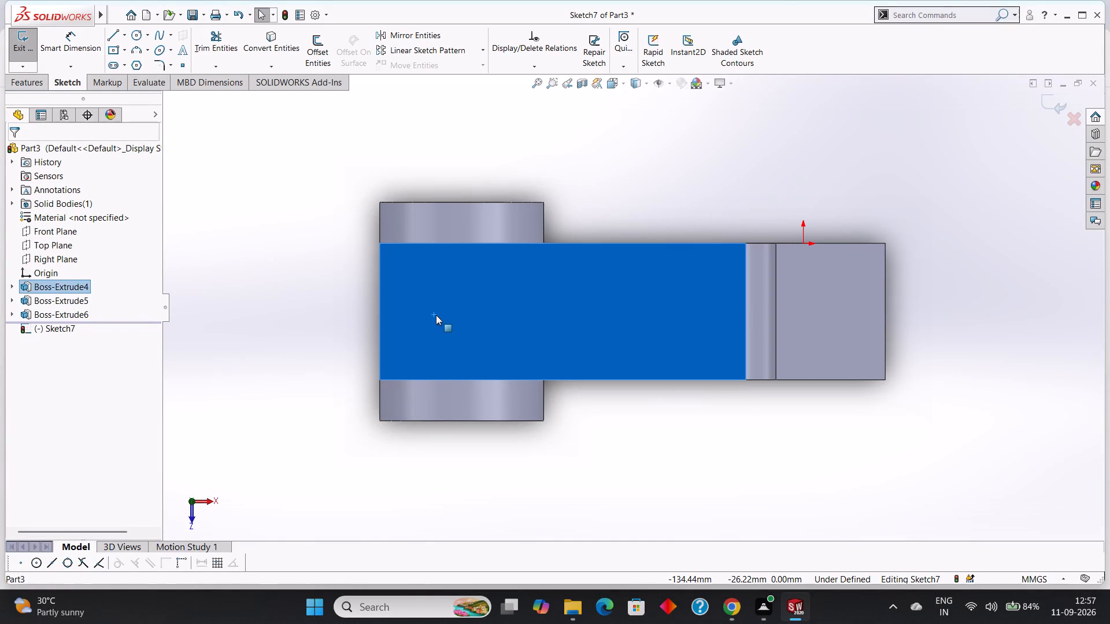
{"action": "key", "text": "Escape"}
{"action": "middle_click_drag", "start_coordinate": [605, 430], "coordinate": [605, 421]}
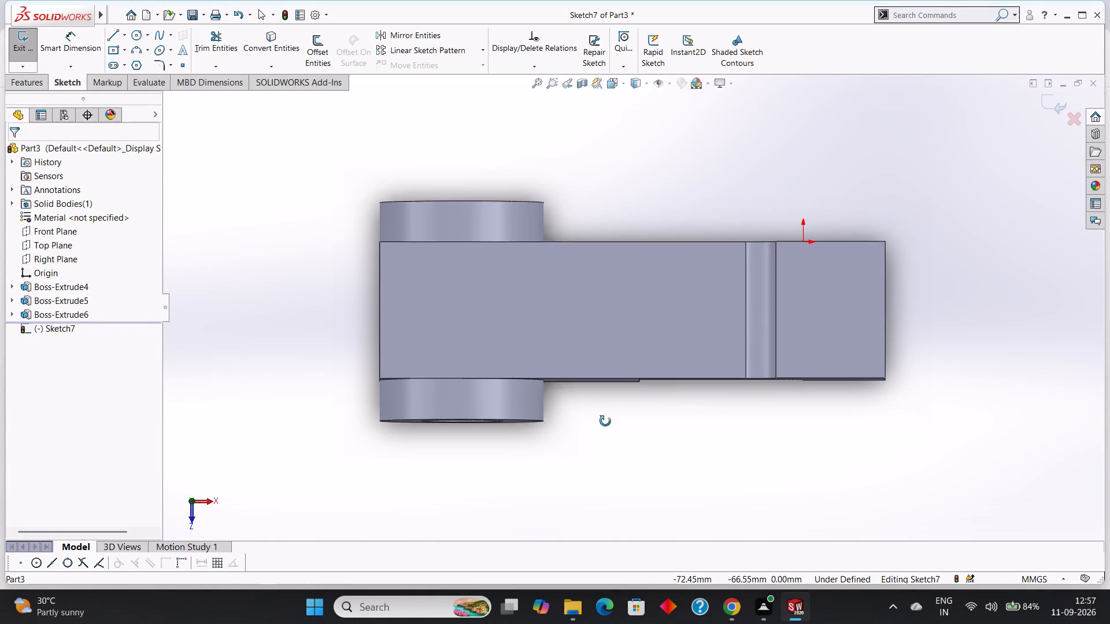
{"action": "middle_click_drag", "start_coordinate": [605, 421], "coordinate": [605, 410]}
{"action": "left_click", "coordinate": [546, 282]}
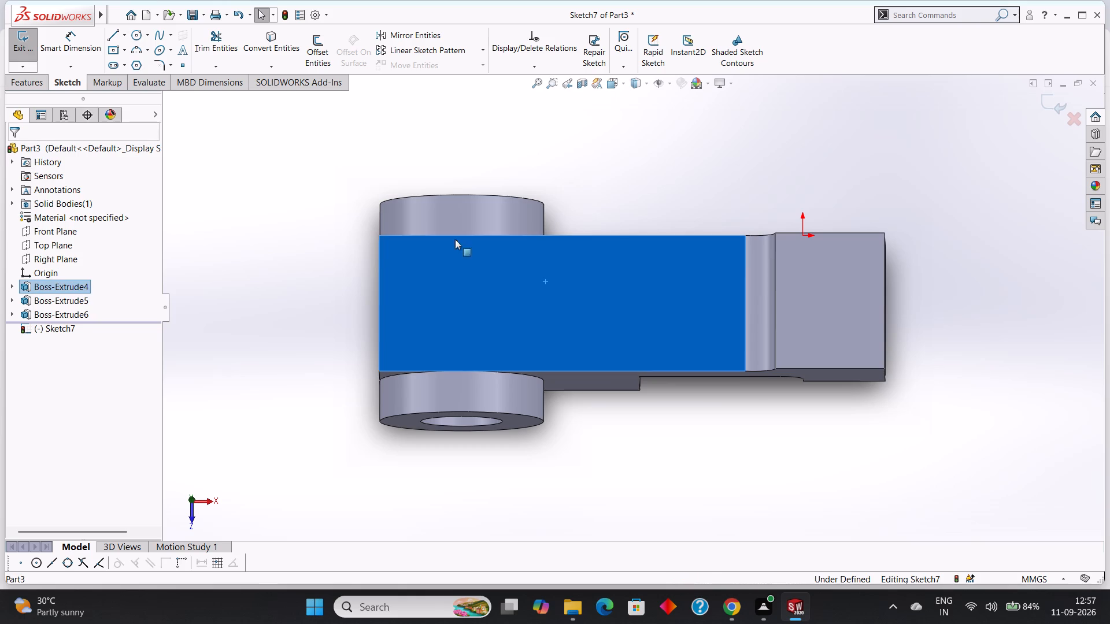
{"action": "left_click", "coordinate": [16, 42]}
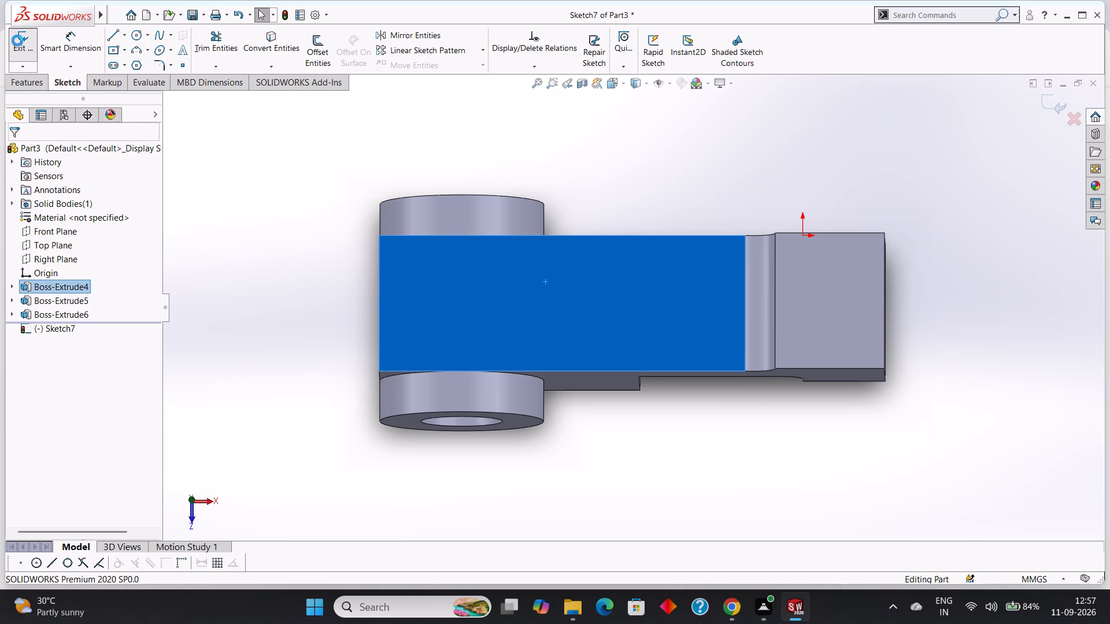
Start a new sketch on the body's long top face, viewed straight on.
{"action": "left_click", "coordinate": [461, 280]}
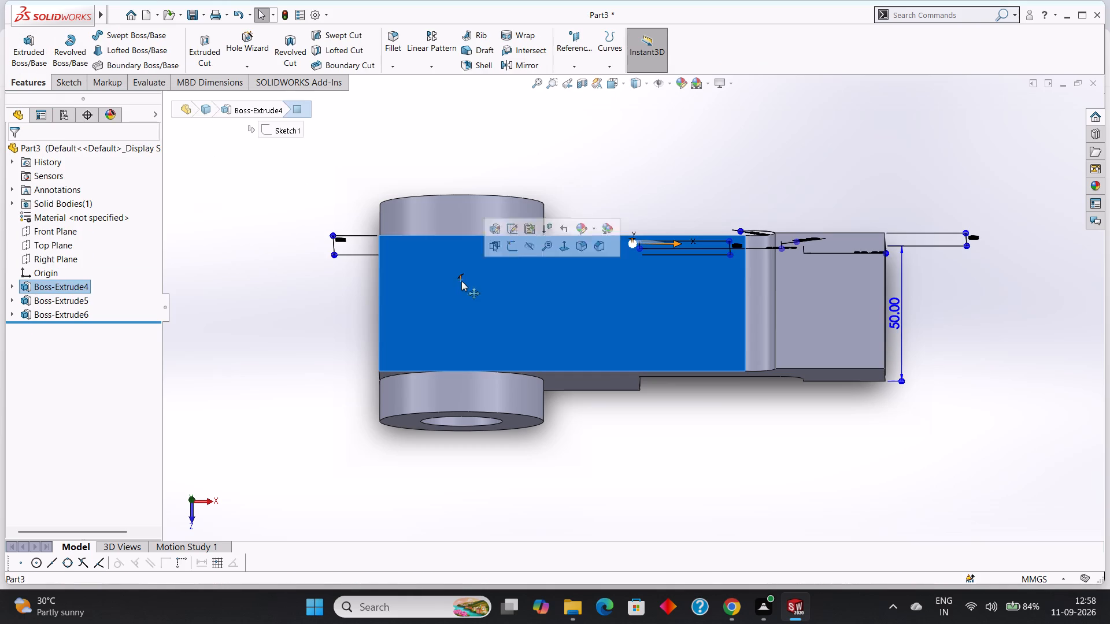
{"action": "key", "text": "ctrl+8"}
{"action": "right_click", "coordinate": [467, 302]}
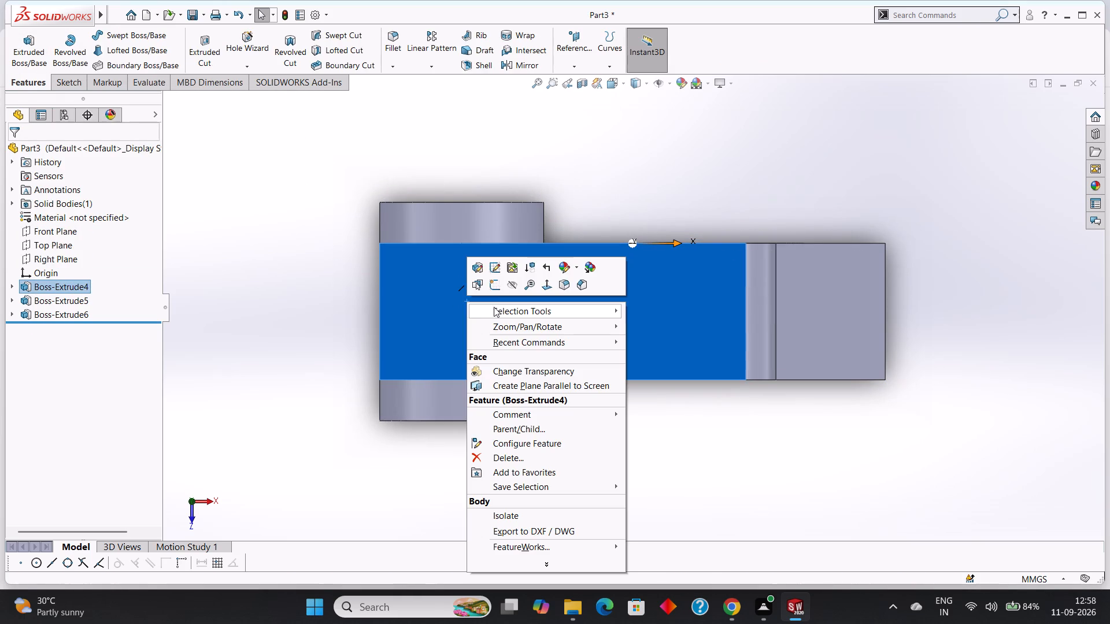
{"action": "left_click", "coordinate": [493, 290]}
{"action": "left_click", "coordinate": [420, 301]}
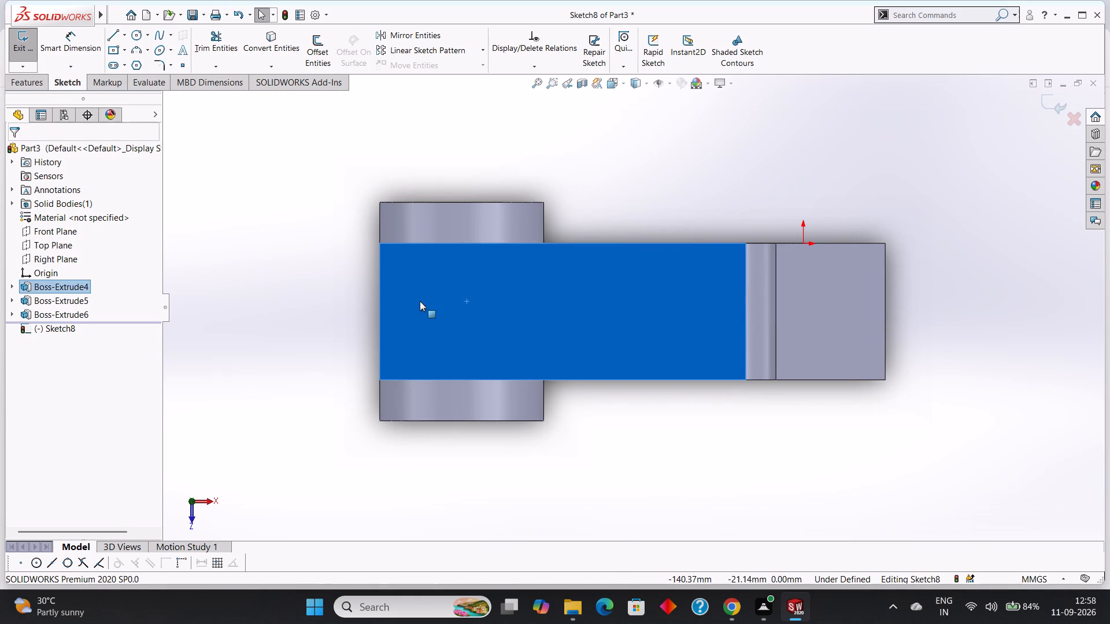
{"action": "left_click", "coordinate": [390, 293]}
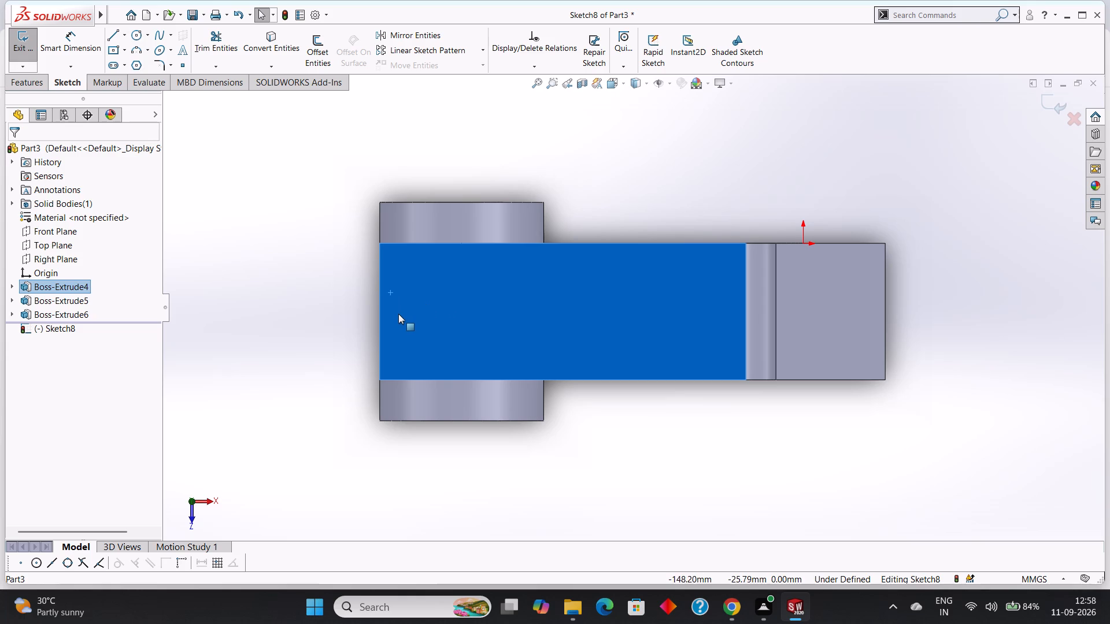
{"action": "left_click", "coordinate": [398, 314]}
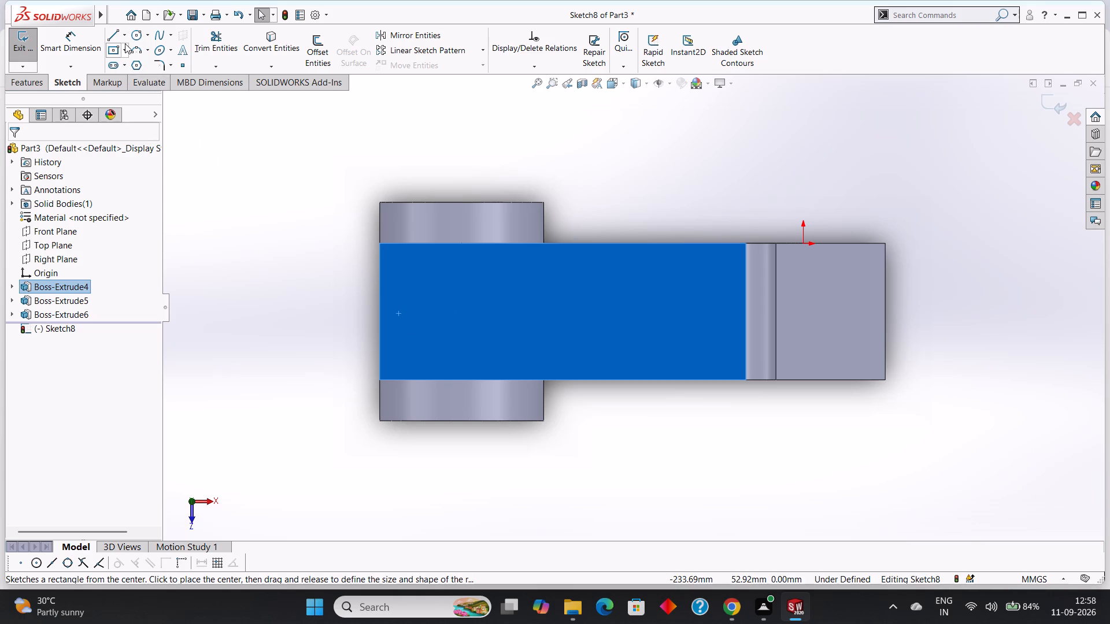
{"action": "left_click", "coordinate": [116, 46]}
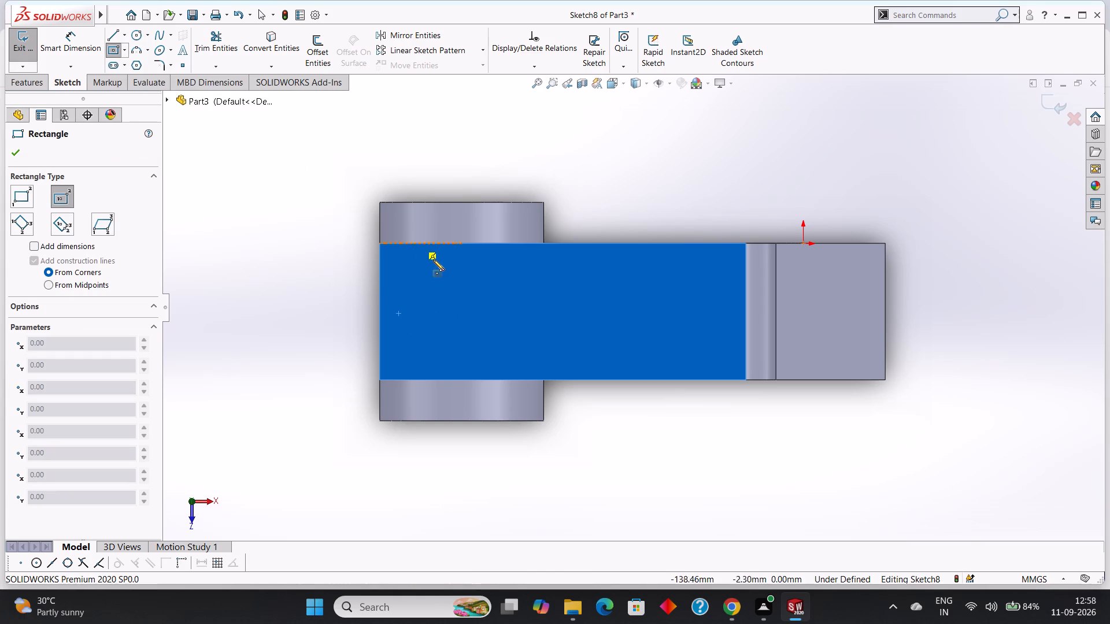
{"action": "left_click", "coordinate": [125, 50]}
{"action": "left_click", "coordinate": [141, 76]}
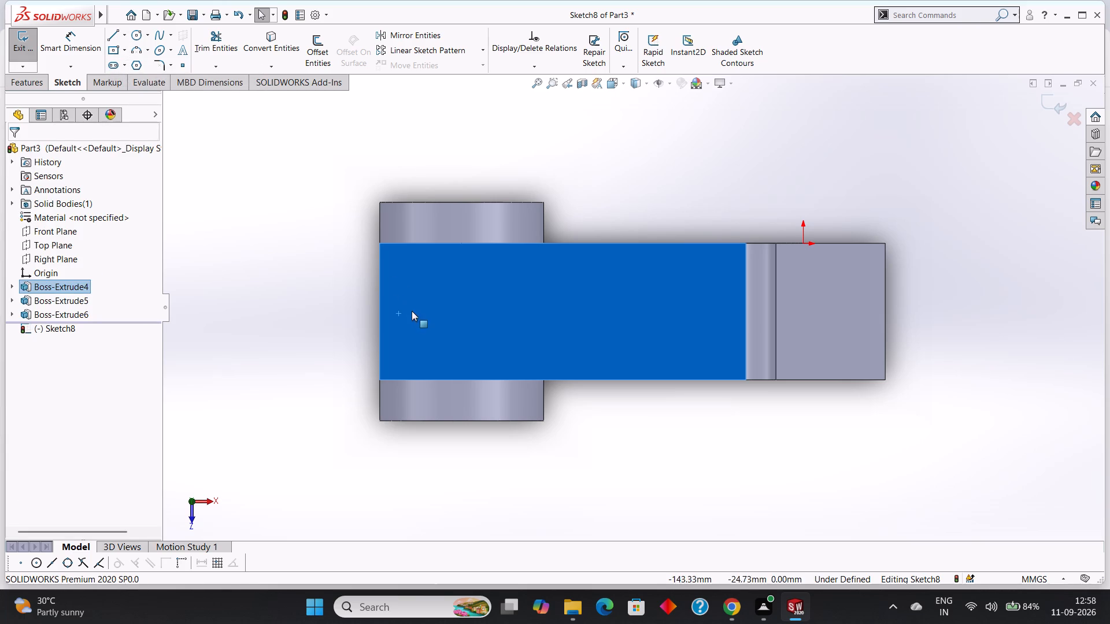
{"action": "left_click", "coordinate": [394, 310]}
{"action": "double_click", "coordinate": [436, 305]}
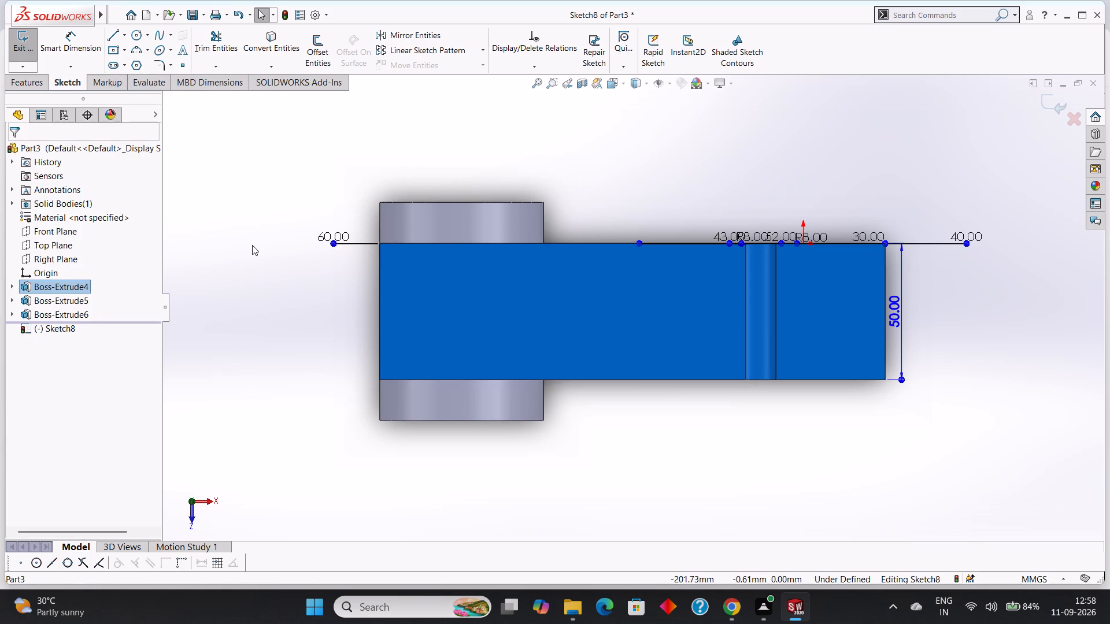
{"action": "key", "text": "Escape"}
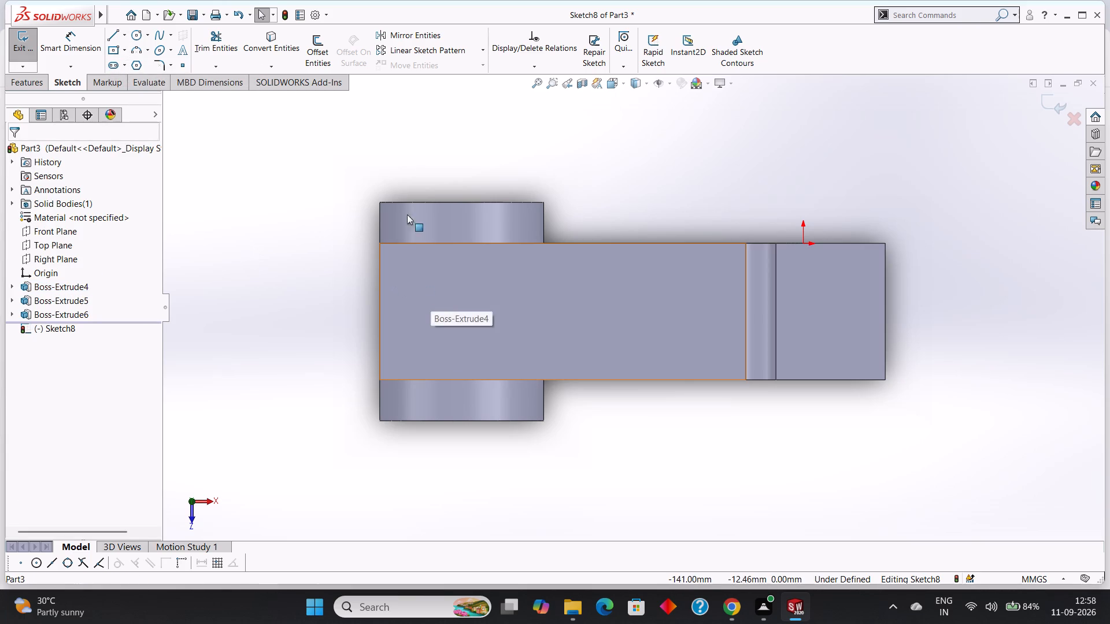
Sketch a center rectangle about 89 by 18 mm centred near the midpoint of the top face's outer end edge.
{"action": "left_click", "coordinate": [125, 49]}
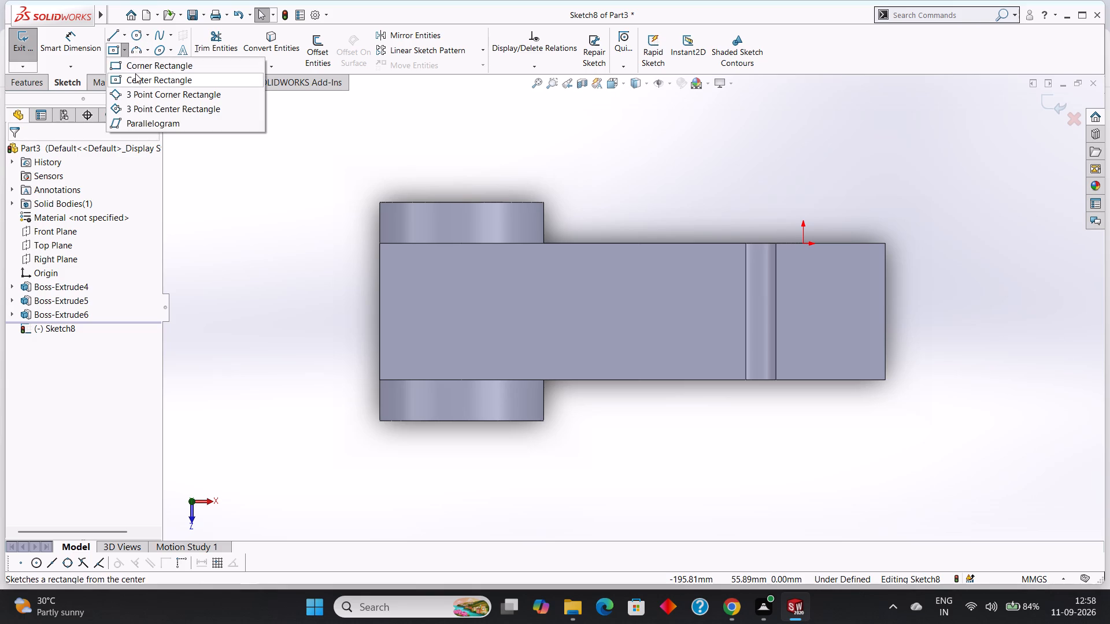
{"action": "left_click", "coordinate": [135, 73]}
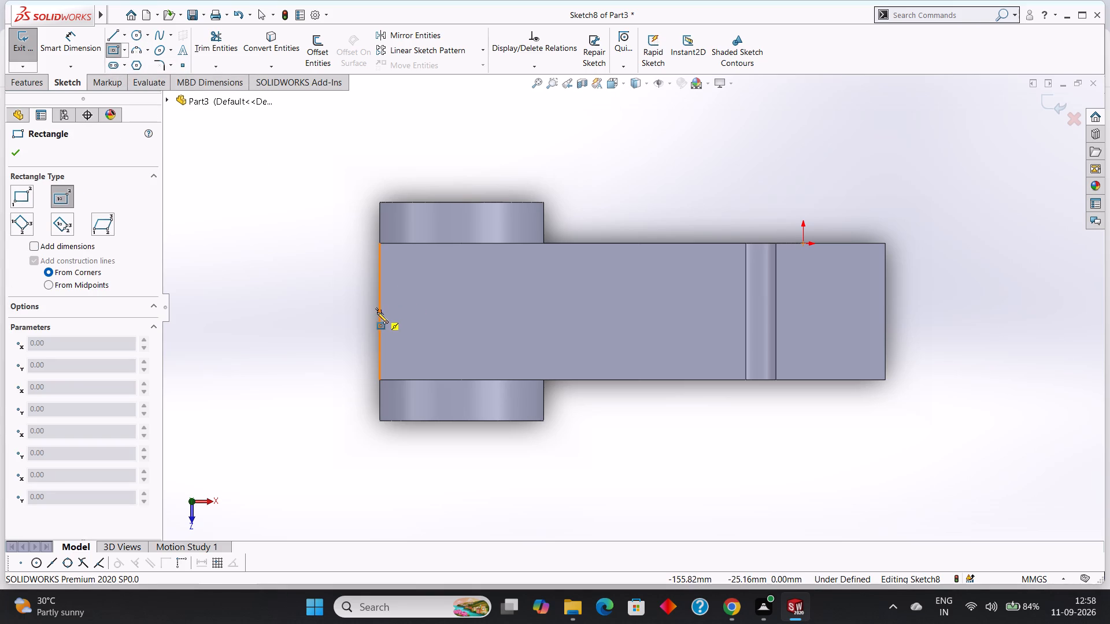
{"action": "left_click", "coordinate": [379, 311]}
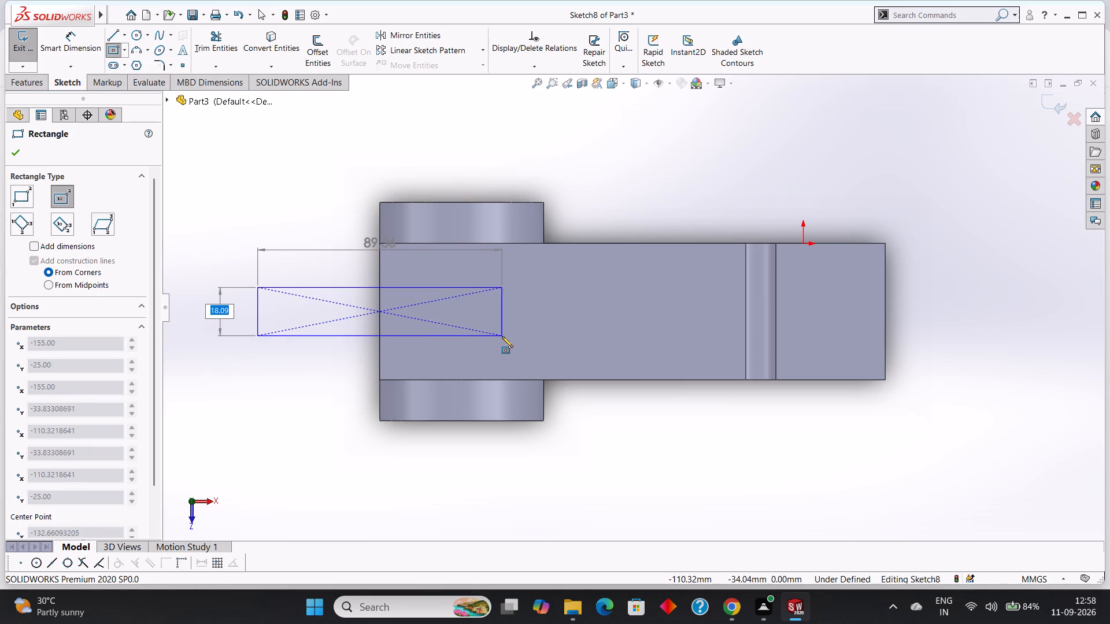
{"action": "left_click", "coordinate": [502, 336]}
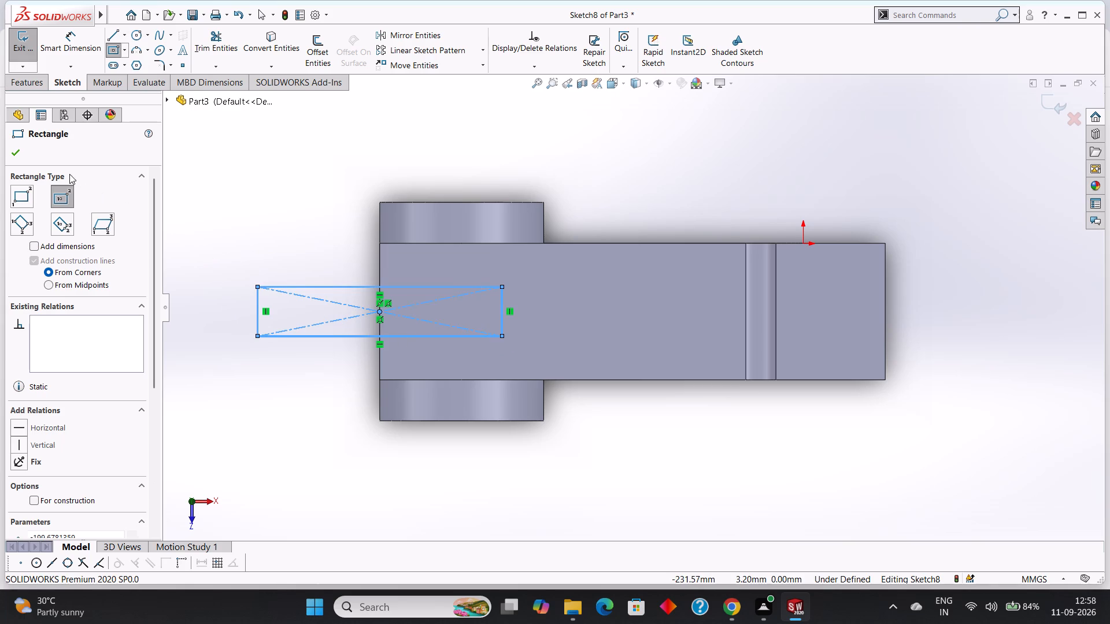
{"action": "left_click", "coordinate": [20, 149]}
Delete the three relations tying the rectangle's centre point to its two diagonals and the body's outer end edge.
{"action": "scroll", "coordinate": [363, 307], "scroll_direction": "down", "scroll_amount": 2}
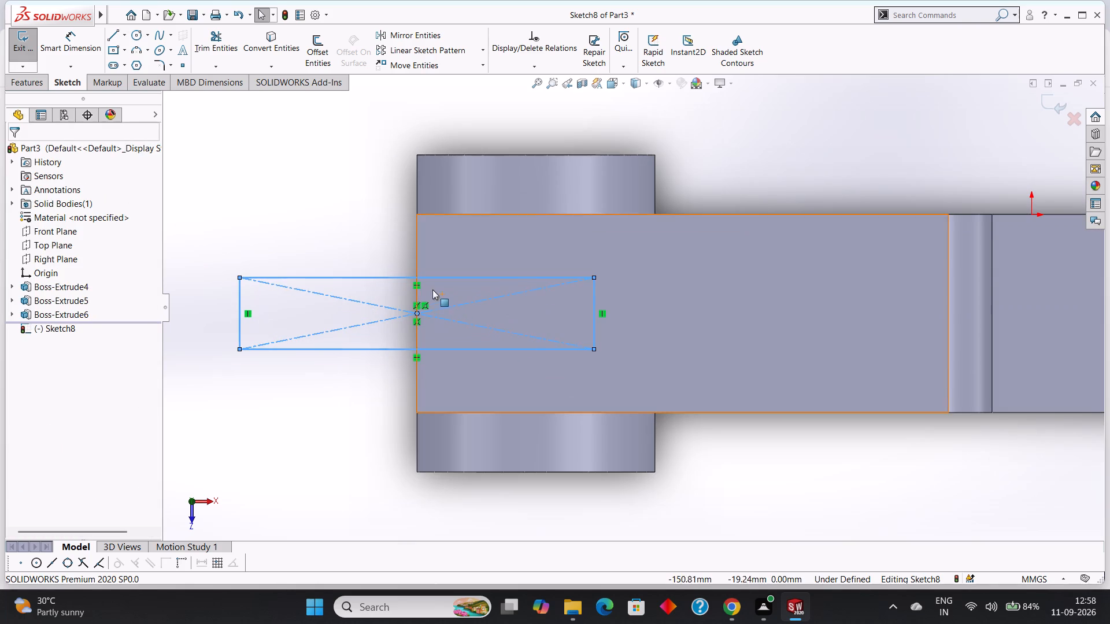
{"action": "scroll", "coordinate": [417, 287], "scroll_direction": "down", "scroll_amount": 3}
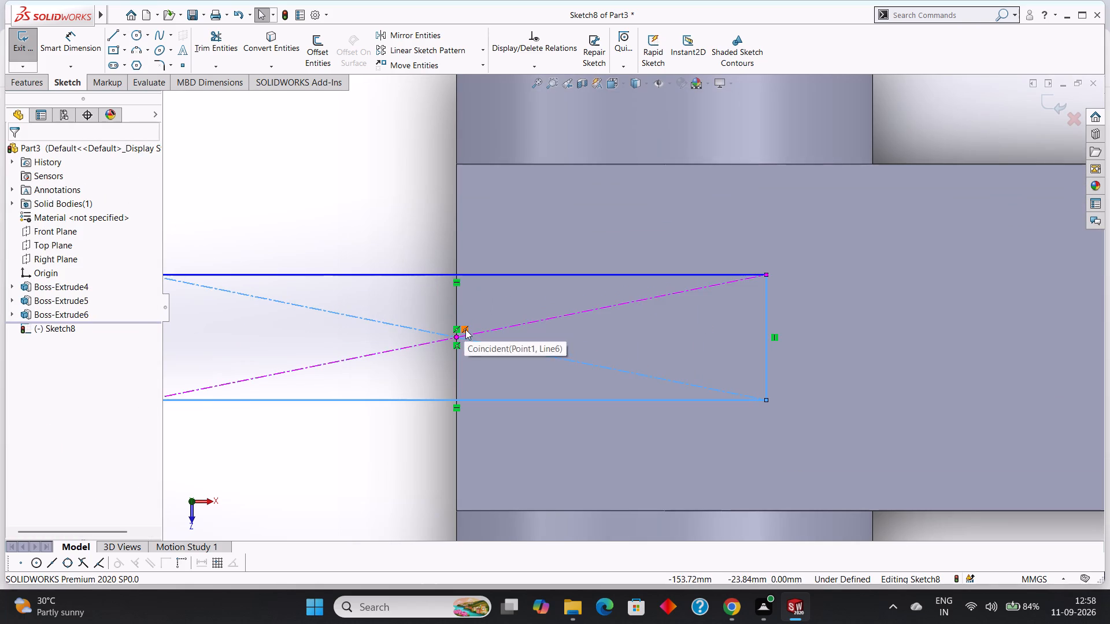
{"action": "right_click", "coordinate": [465, 329]}
{"action": "left_click", "coordinate": [519, 484]}
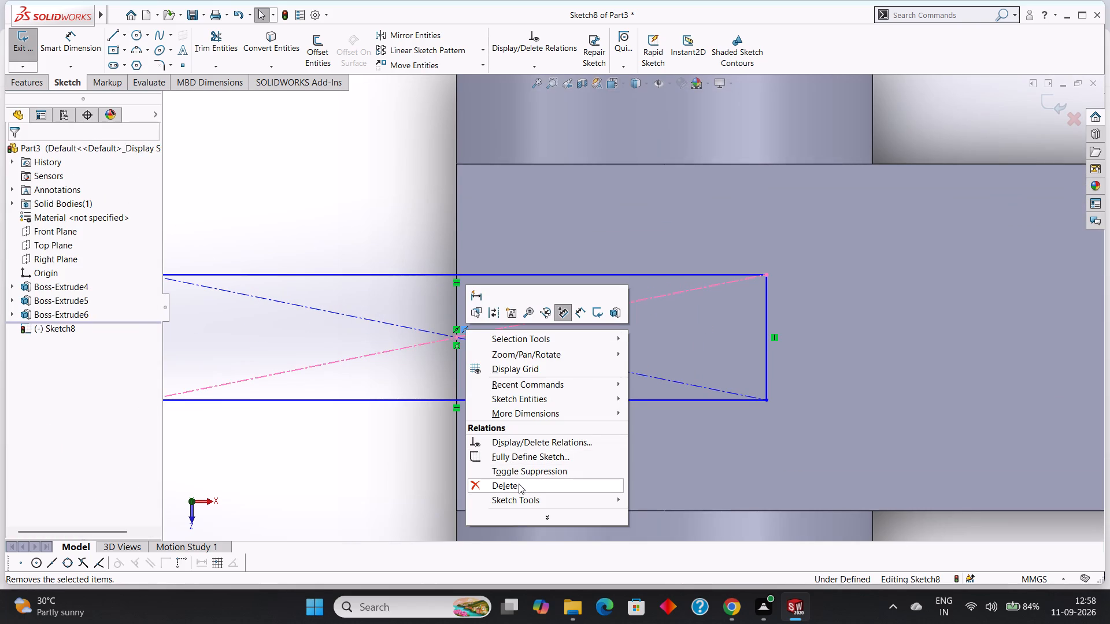
{"action": "scroll", "coordinate": [462, 354], "scroll_direction": "down", "scroll_amount": 3}
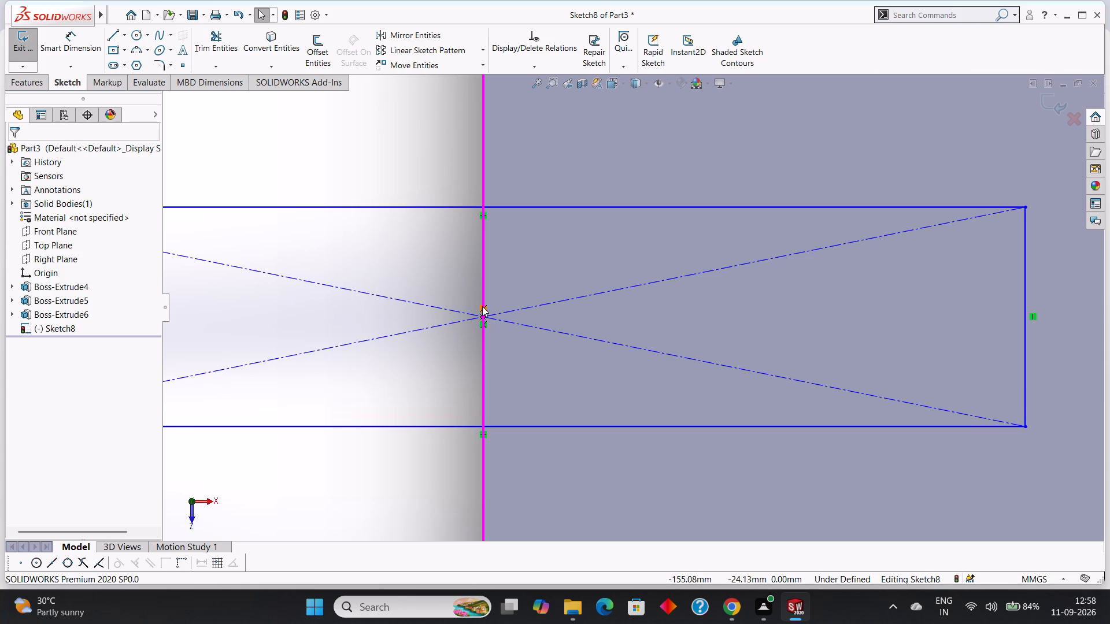
{"action": "right_click", "coordinate": [483, 307]}
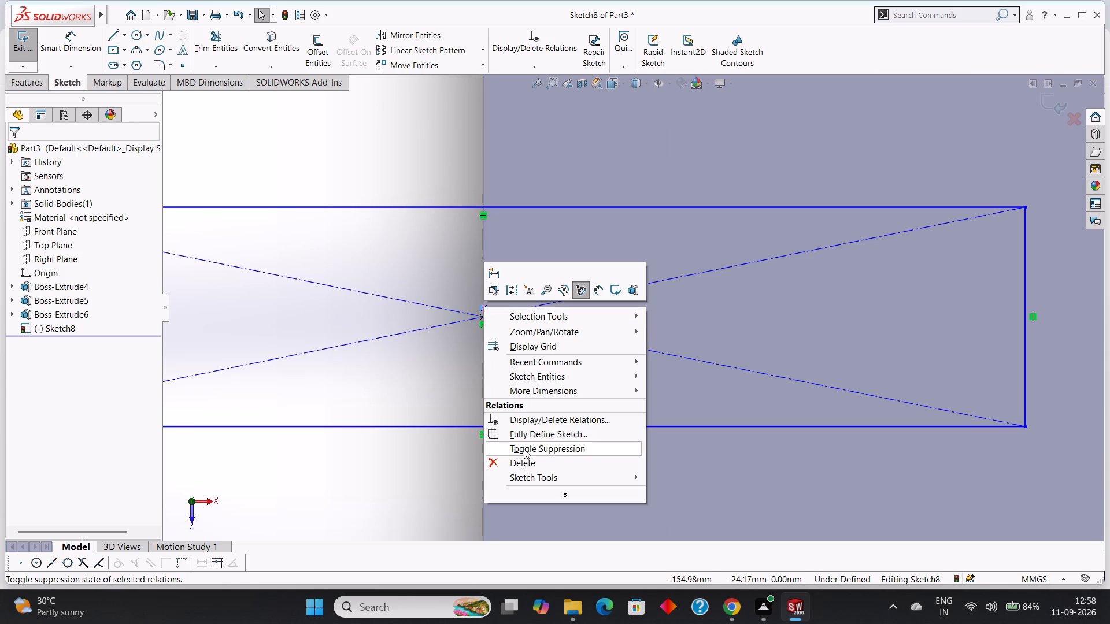
{"action": "left_click", "coordinate": [528, 460]}
{"action": "scroll", "coordinate": [488, 344], "scroll_direction": "down", "scroll_amount": 3}
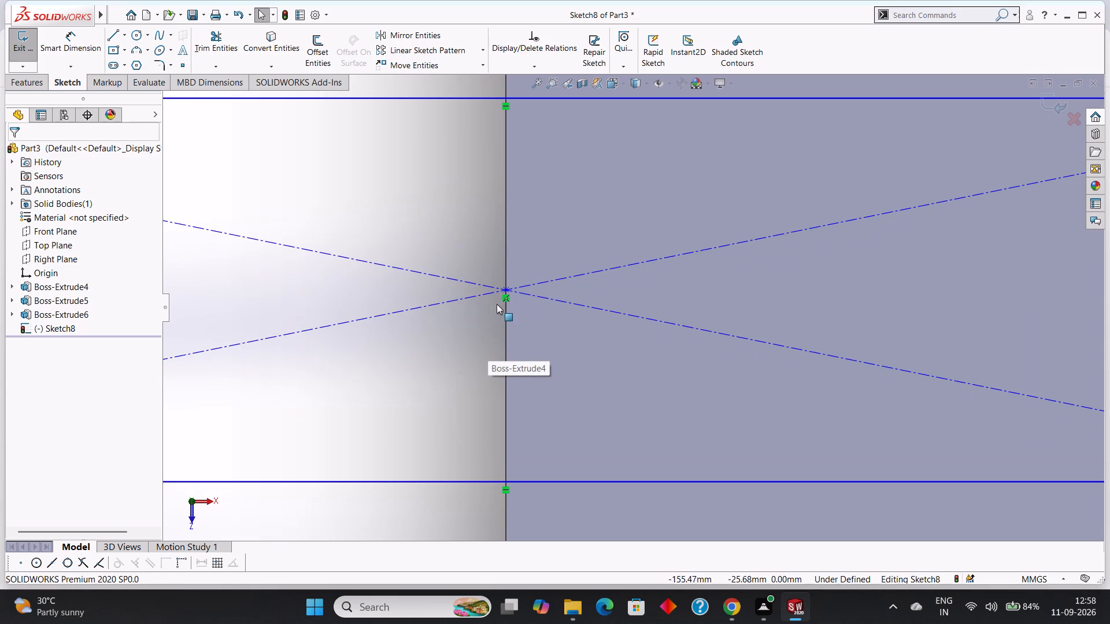
{"action": "right_click", "coordinate": [508, 299]}
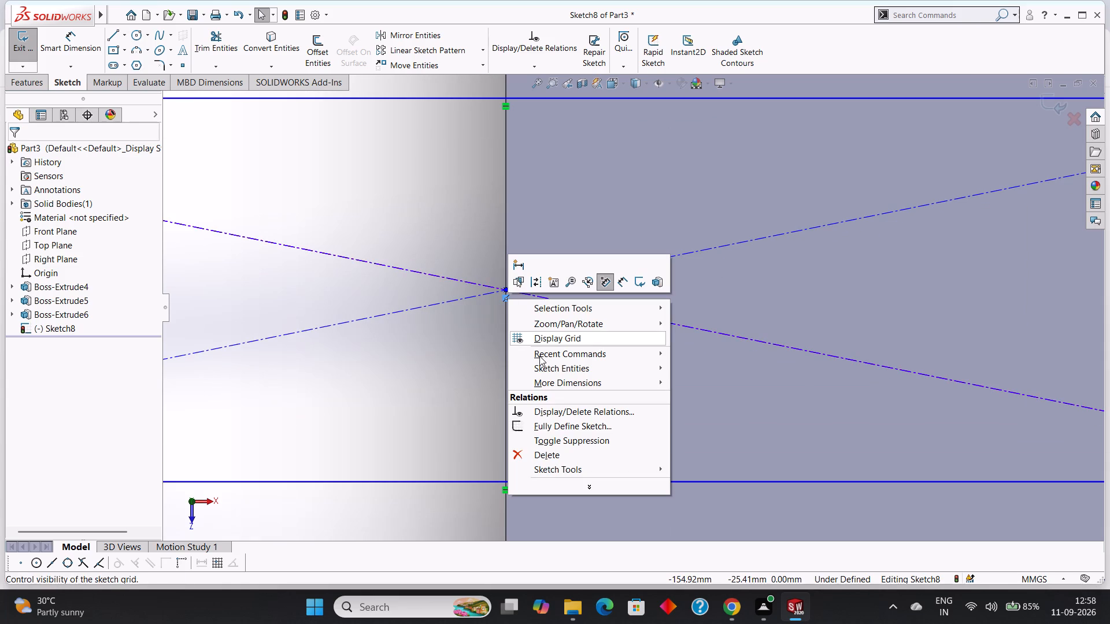
{"action": "left_click", "coordinate": [558, 458]}
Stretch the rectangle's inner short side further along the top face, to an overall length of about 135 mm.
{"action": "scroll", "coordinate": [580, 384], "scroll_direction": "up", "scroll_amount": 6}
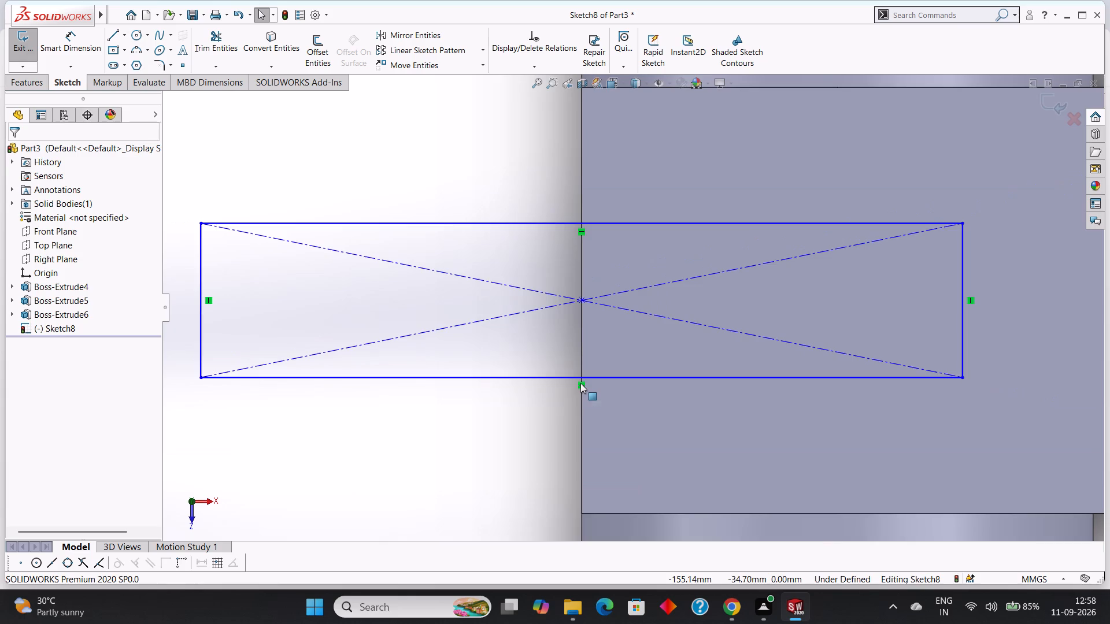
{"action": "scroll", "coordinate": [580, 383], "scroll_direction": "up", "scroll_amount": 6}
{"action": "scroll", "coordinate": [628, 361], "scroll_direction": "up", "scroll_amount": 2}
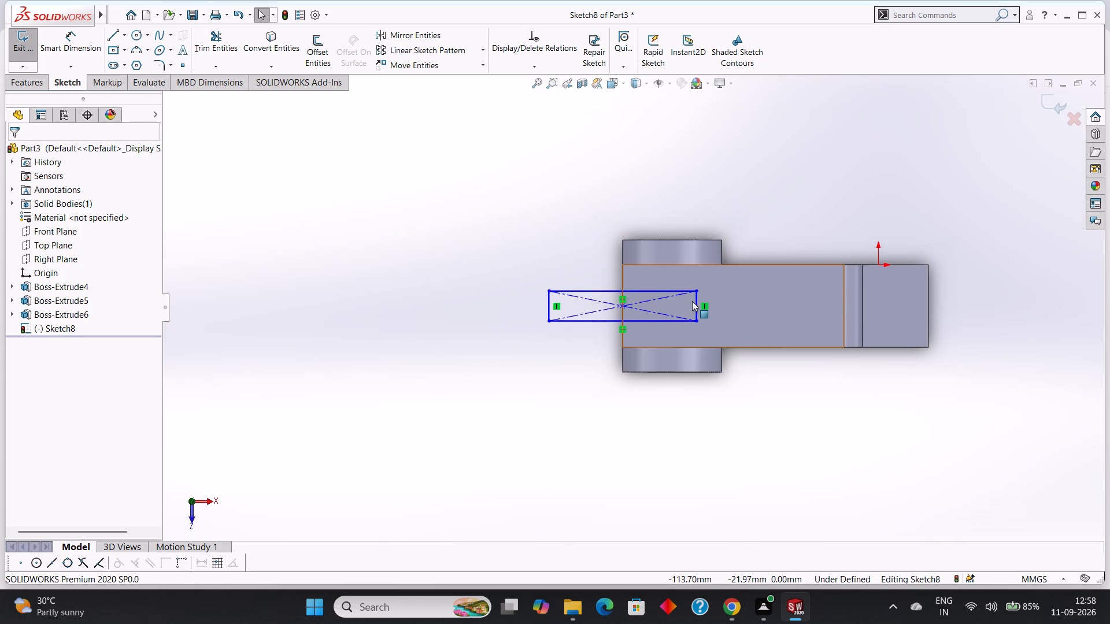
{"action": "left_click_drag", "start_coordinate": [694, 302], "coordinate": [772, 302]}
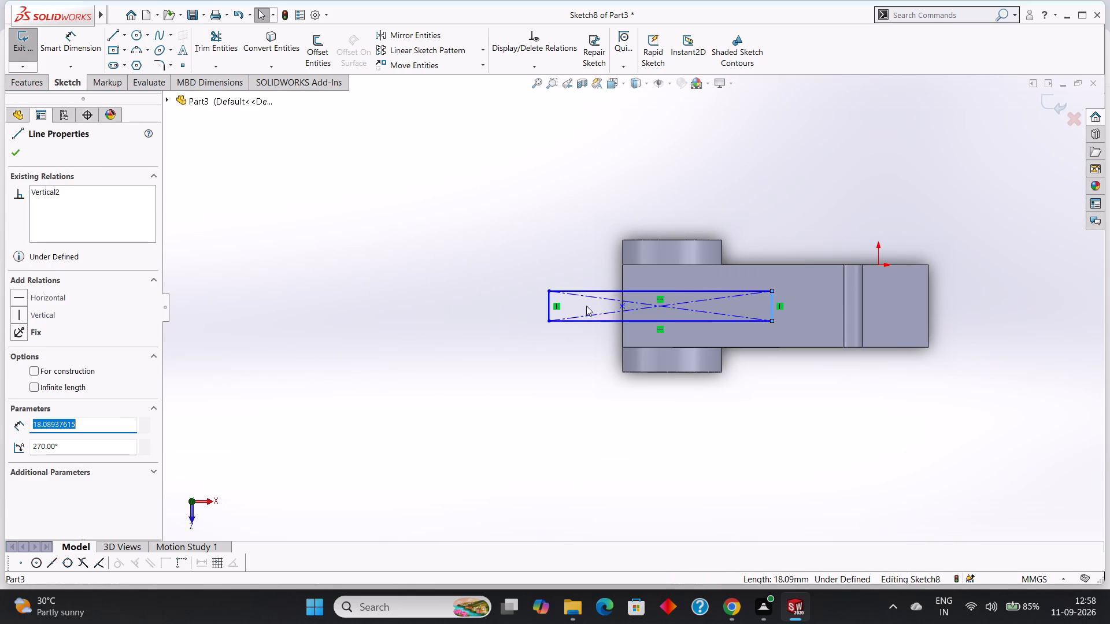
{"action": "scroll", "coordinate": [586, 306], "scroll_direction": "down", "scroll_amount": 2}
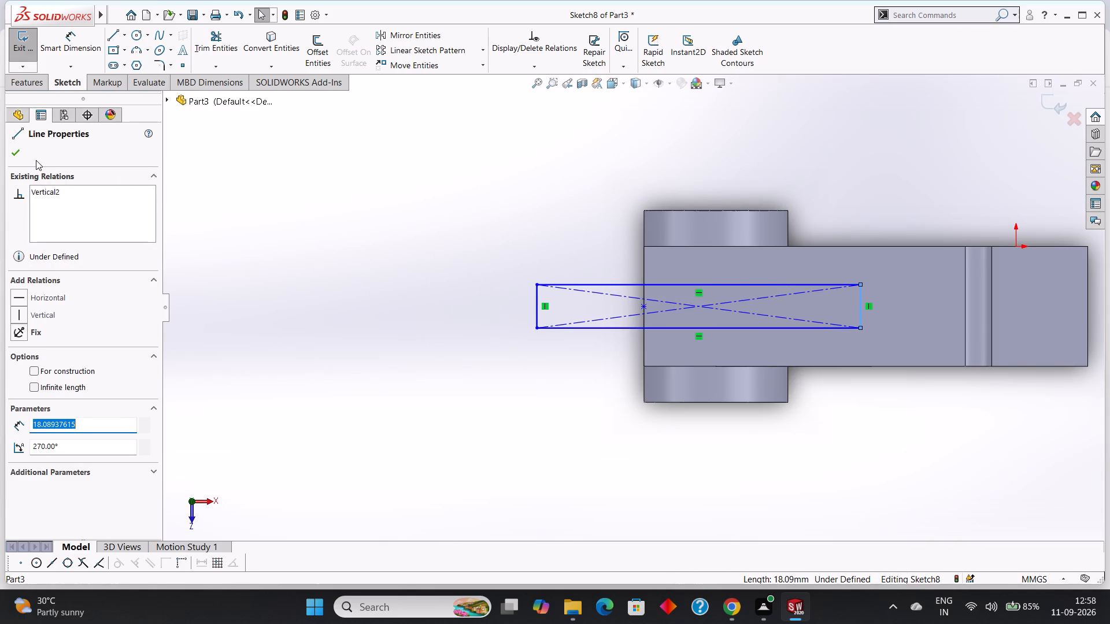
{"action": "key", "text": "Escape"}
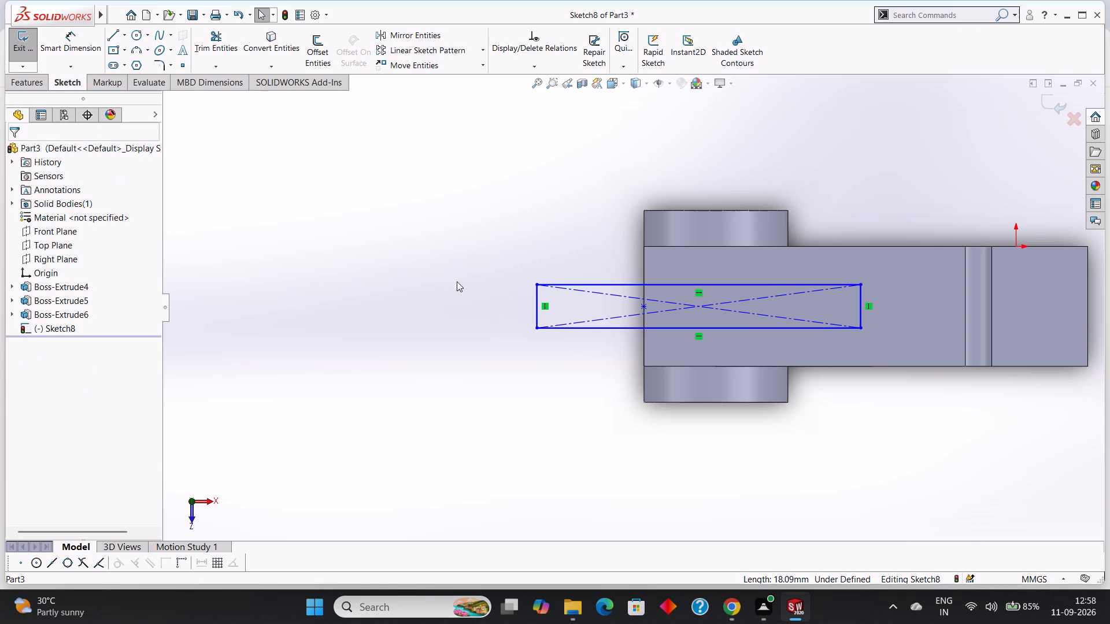
Make the rectangle's outer short side collinear with the top face's outer end edge.
{"action": "left_click", "coordinate": [538, 299]}
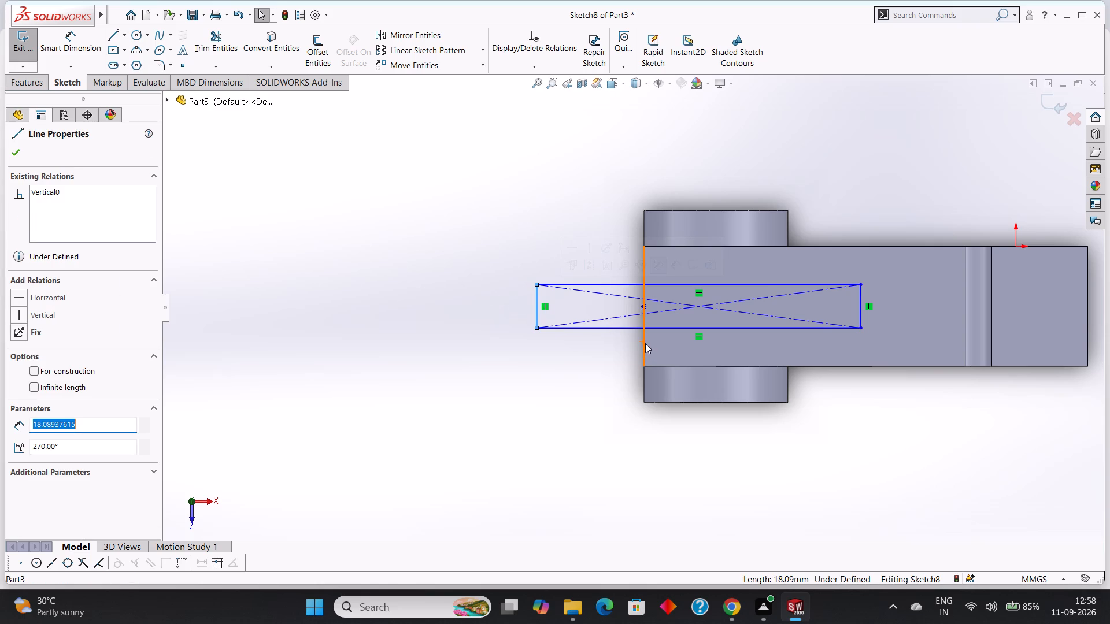
{"action": "left_click", "coordinate": [645, 343], "text": "ctrl"}
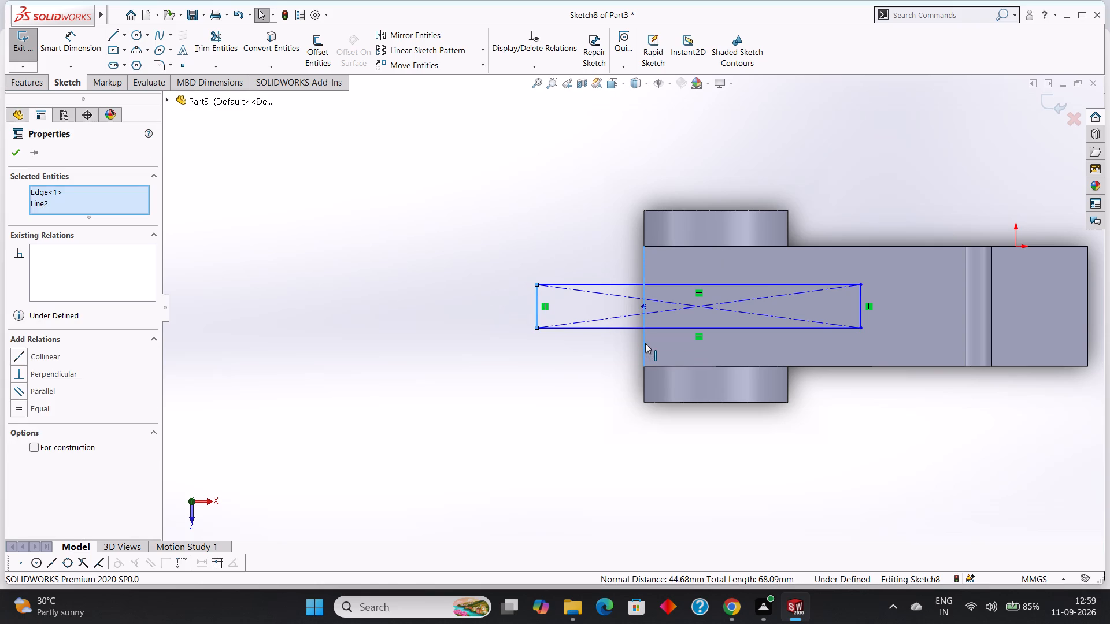
{"action": "left_click", "coordinate": [57, 356]}
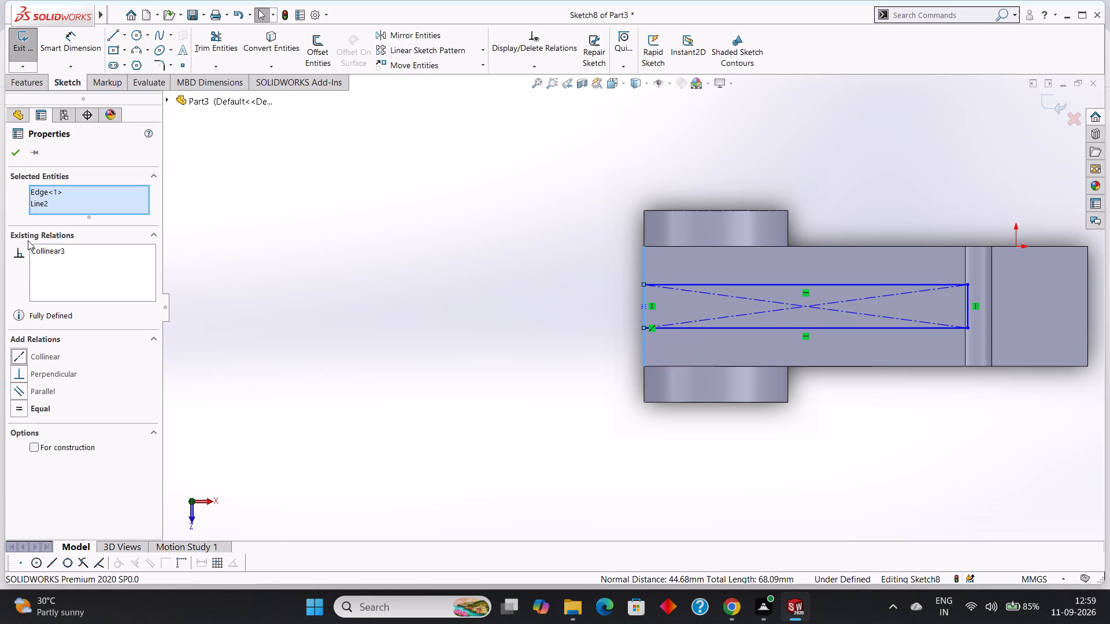
{"action": "left_click", "coordinate": [14, 156]}
Dimension the rectangle's outer short side to 20 mm.
{"action": "left_click", "coordinate": [61, 38]}
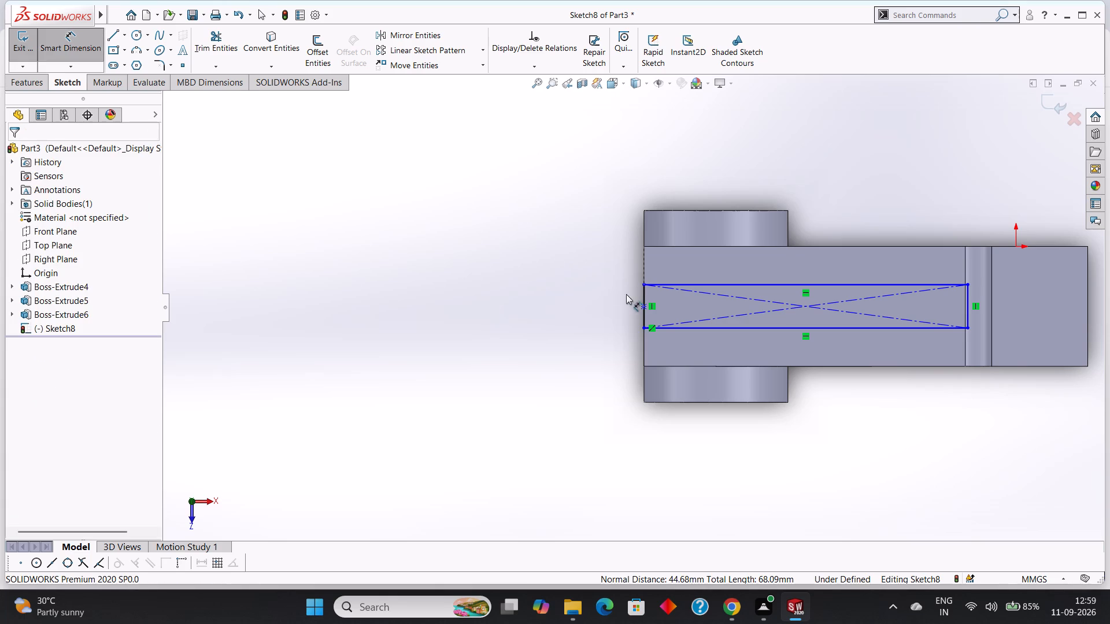
{"action": "left_click", "coordinate": [642, 298]}
{"action": "left_click", "coordinate": [598, 302]}
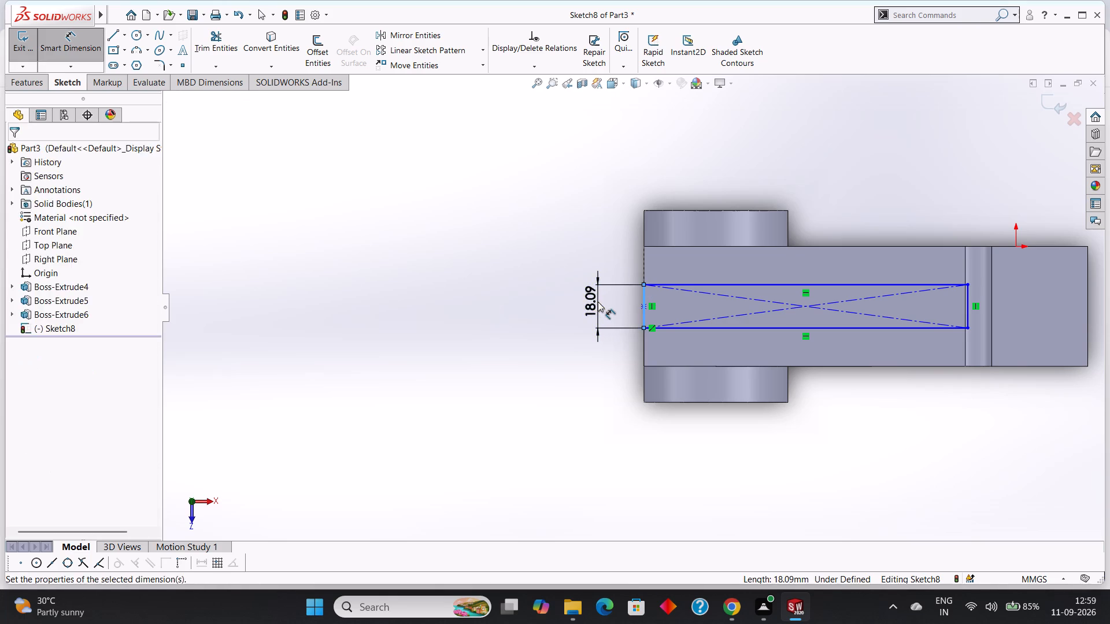
{"action": "type", "text": "20"}
{"action": "key", "text": "Return"}
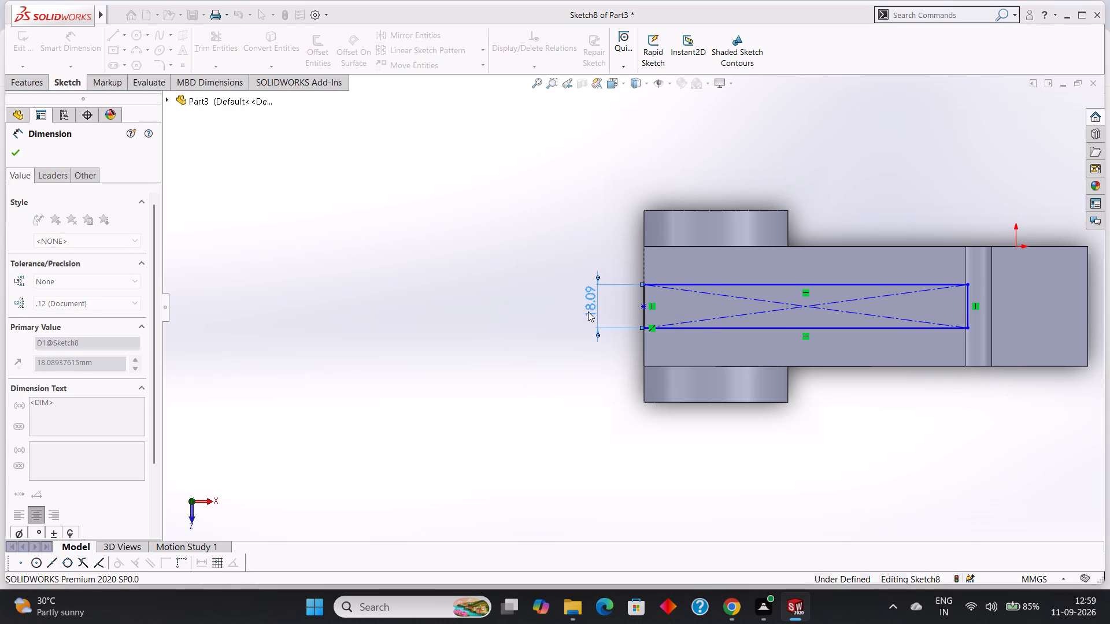
{"action": "left_click", "coordinate": [15, 157]}
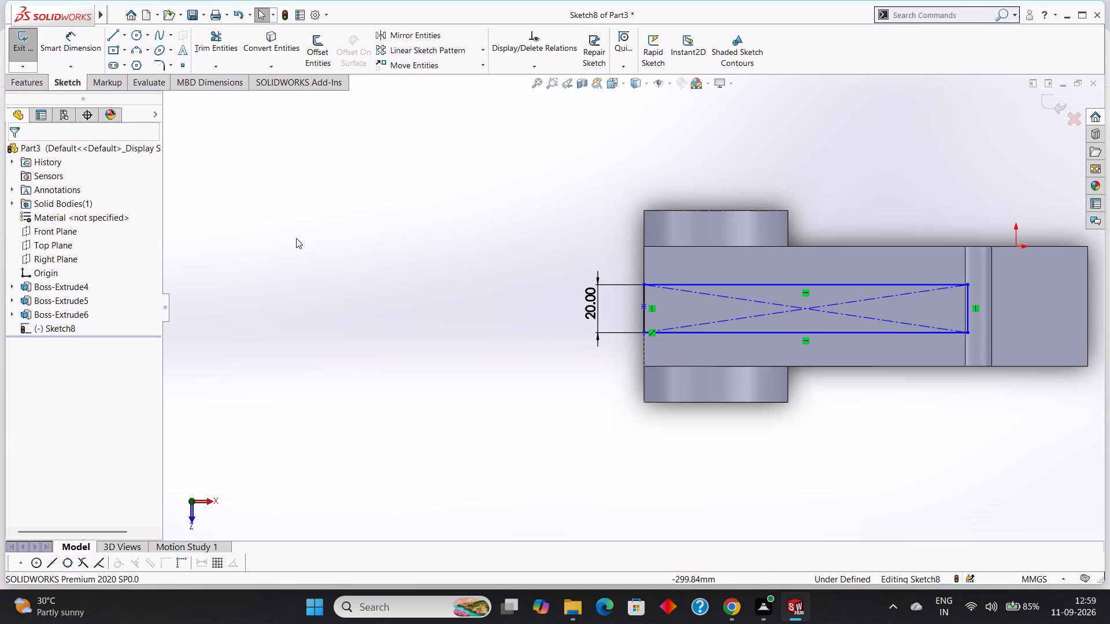
Dimension the rectangle's long side to 60 mm.
{"action": "left_click", "coordinate": [61, 47]}
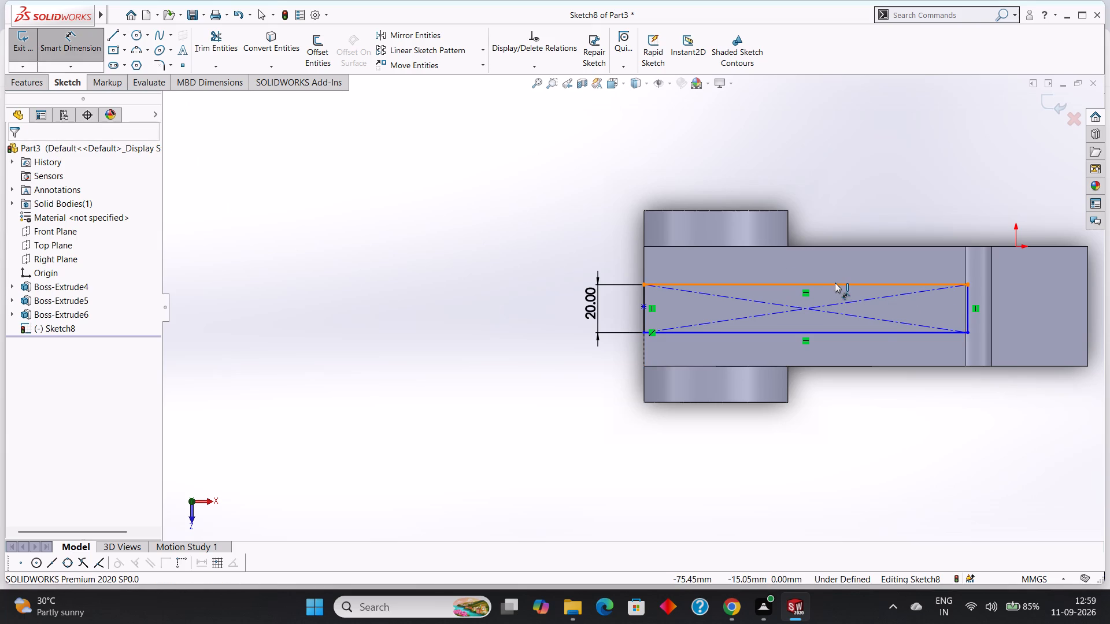
{"action": "left_click", "coordinate": [835, 283]}
{"action": "left_click", "coordinate": [831, 178]}
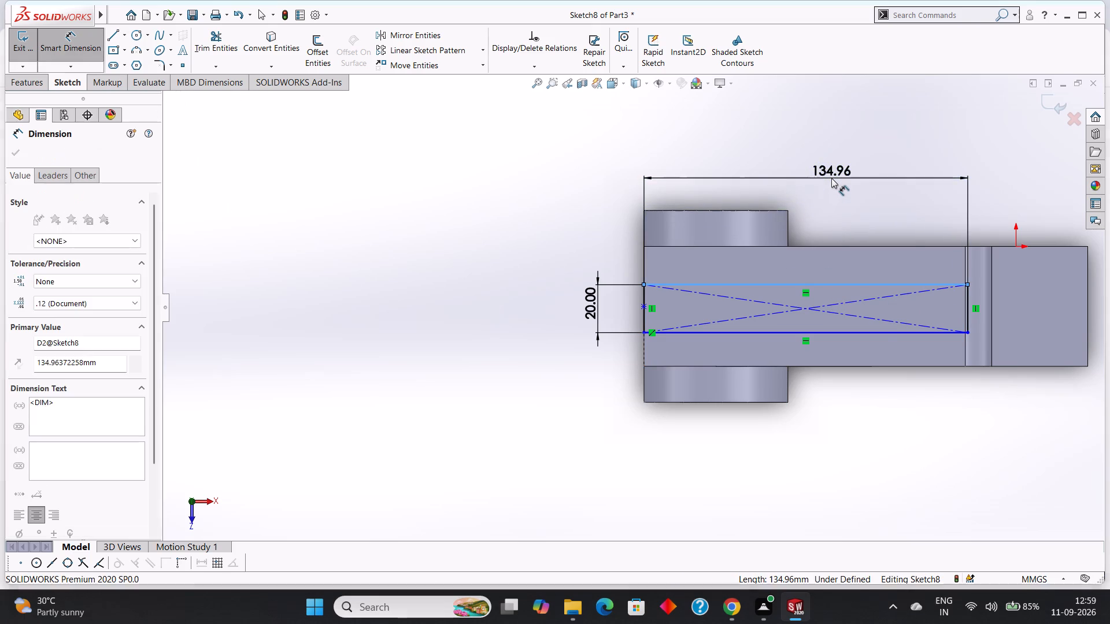
{"action": "type", "text": "60"}
{"action": "key", "text": "Return"}
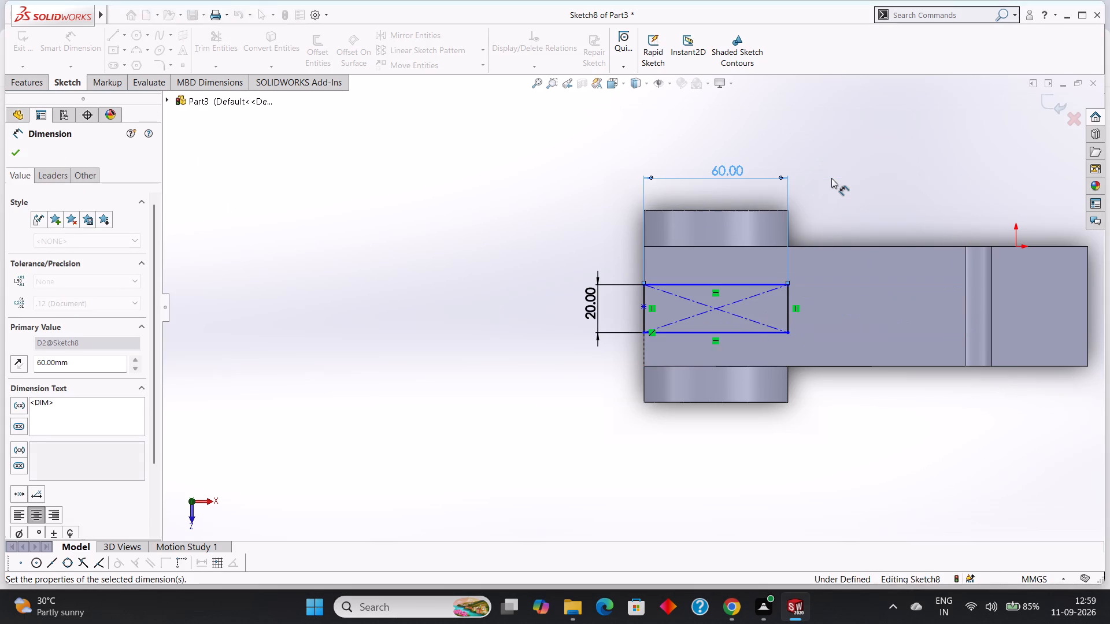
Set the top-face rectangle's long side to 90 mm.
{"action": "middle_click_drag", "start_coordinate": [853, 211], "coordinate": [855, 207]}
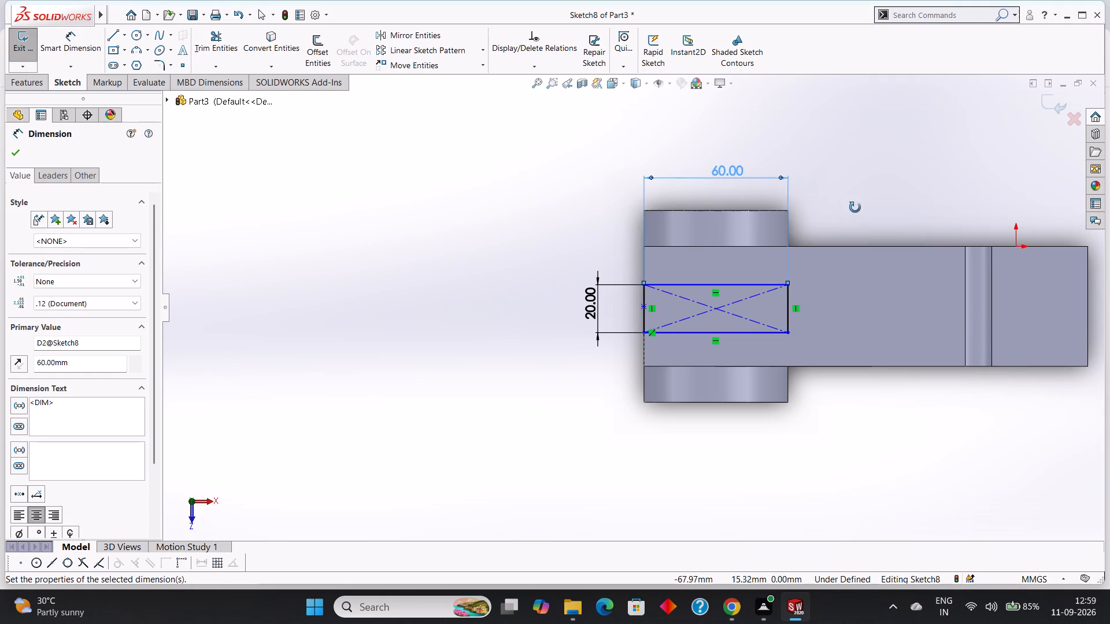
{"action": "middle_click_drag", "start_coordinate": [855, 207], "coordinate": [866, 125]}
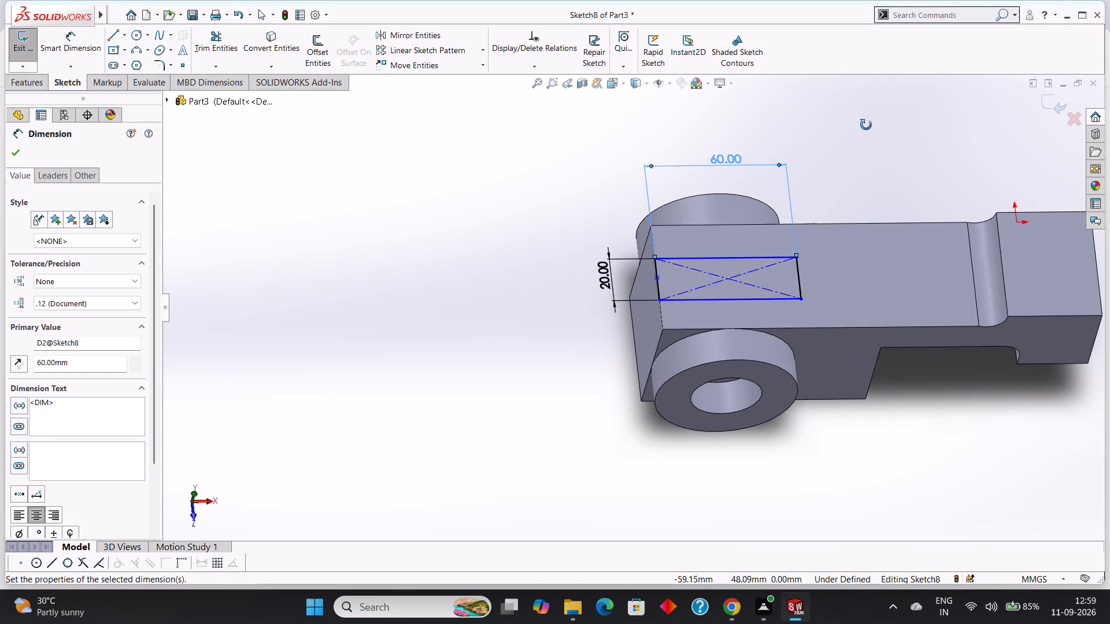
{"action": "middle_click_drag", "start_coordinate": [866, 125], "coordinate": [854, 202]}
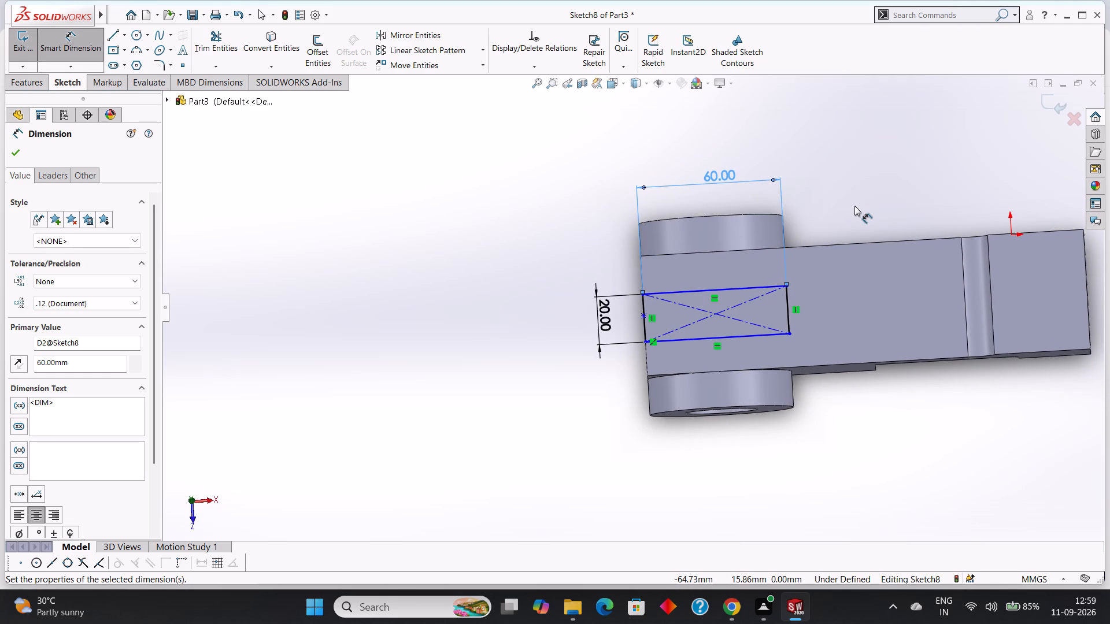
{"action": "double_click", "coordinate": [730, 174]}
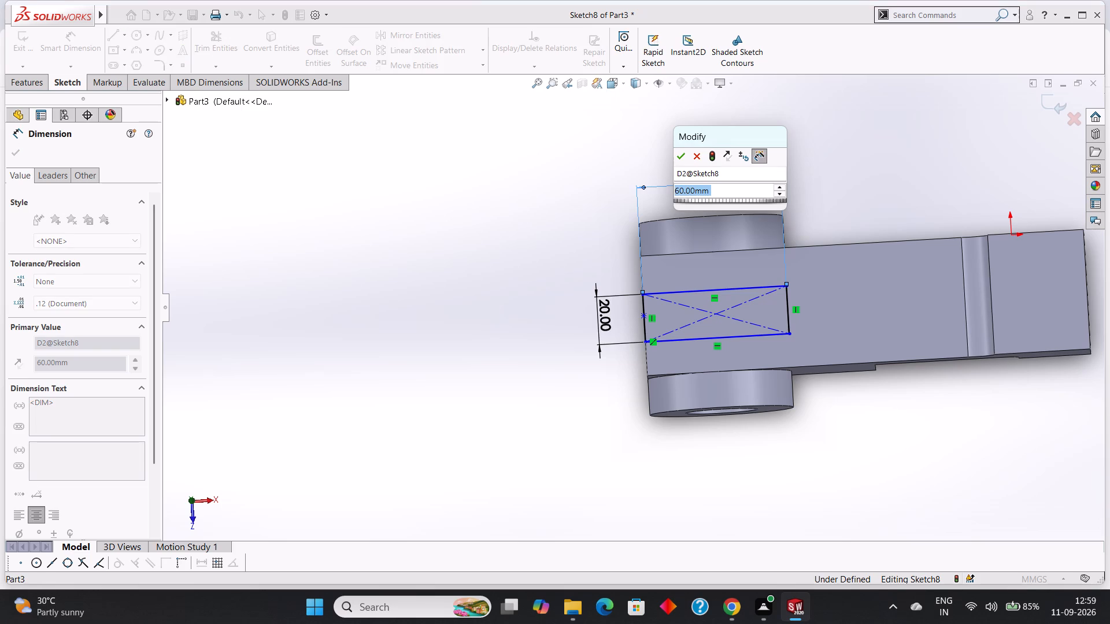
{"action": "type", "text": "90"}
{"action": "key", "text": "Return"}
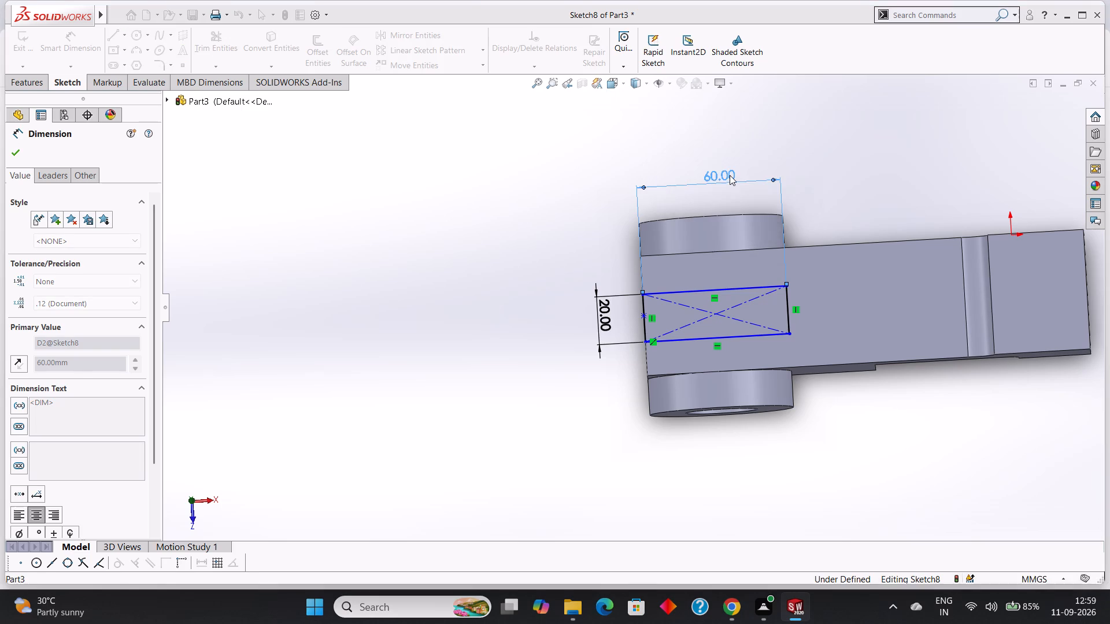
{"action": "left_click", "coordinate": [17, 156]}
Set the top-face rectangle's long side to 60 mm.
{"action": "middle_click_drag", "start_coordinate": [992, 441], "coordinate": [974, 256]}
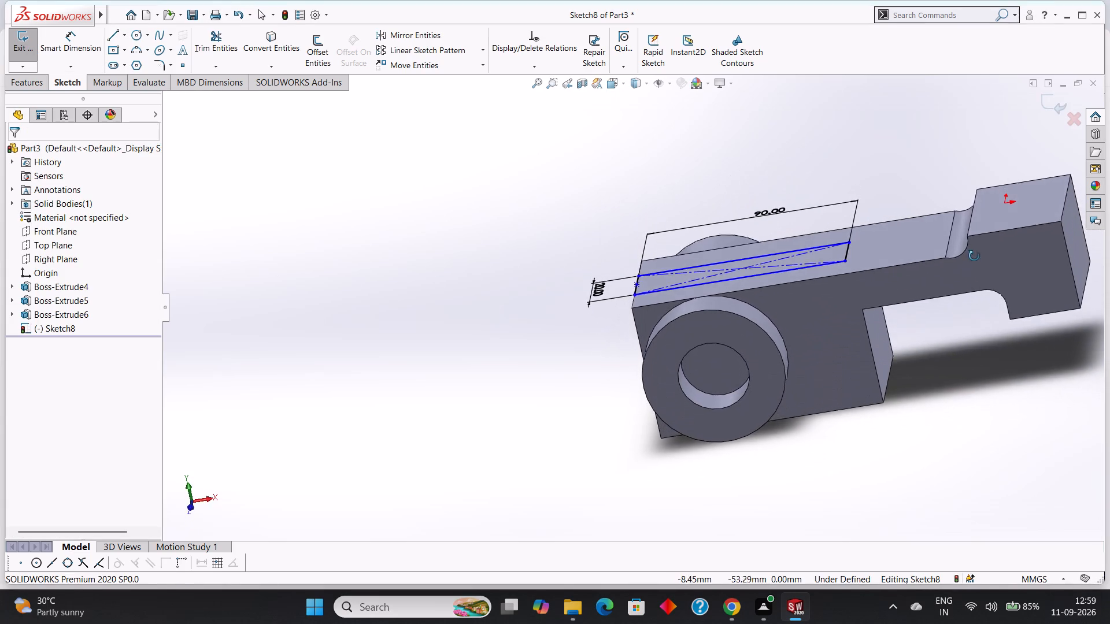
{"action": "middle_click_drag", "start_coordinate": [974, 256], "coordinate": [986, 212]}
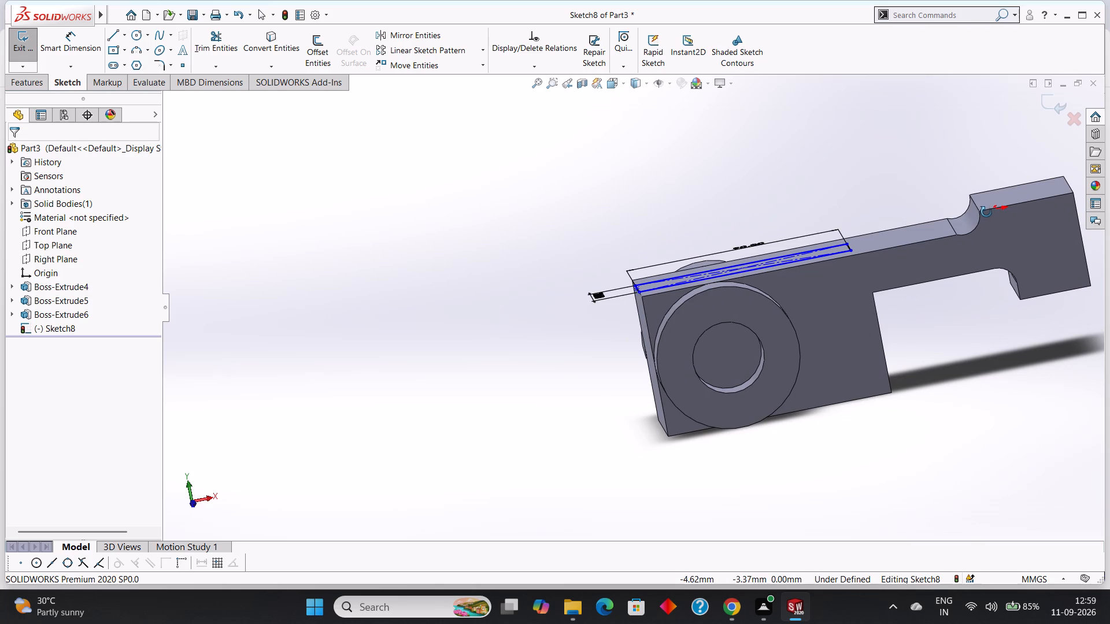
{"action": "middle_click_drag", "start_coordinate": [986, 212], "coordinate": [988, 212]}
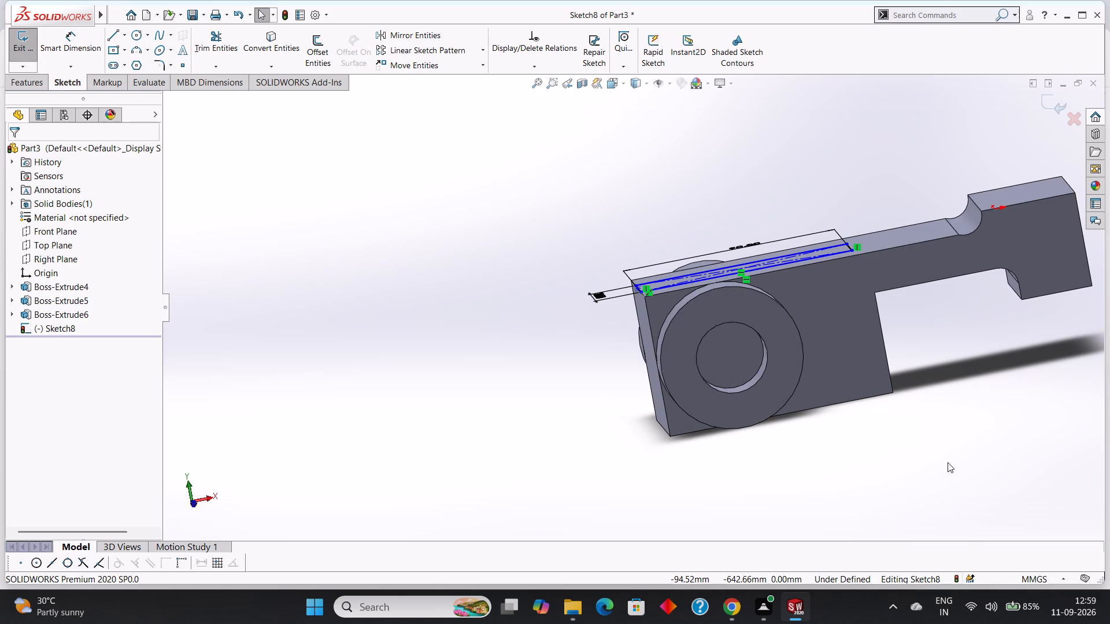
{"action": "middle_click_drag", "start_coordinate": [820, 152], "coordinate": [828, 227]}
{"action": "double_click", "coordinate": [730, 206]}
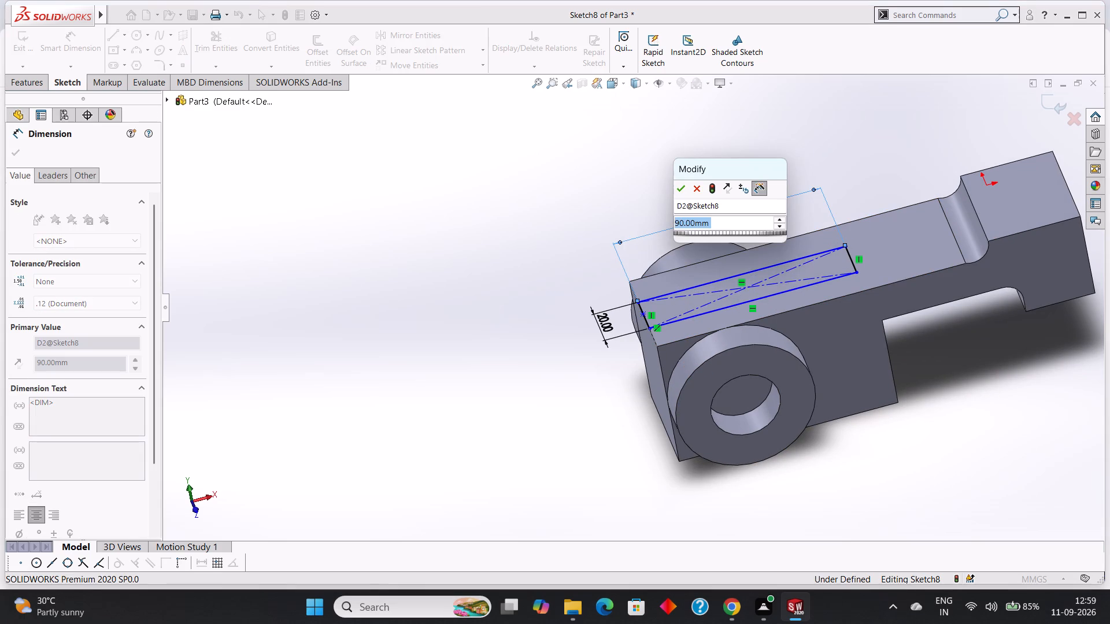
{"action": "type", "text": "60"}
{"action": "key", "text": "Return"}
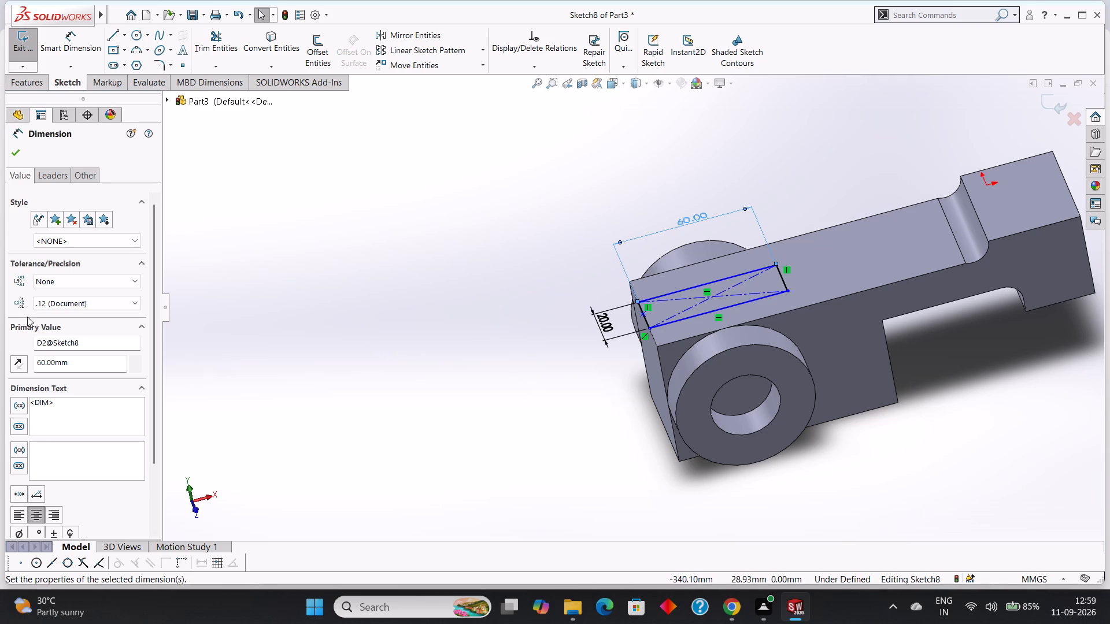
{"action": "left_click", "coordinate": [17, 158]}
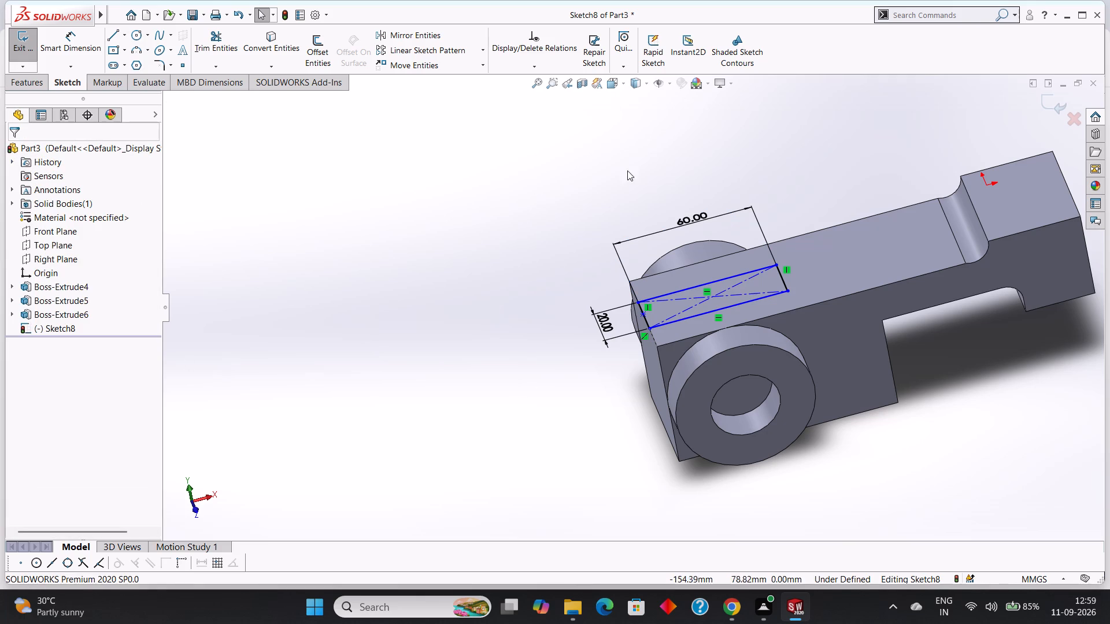
Set the top-face rectangle's long side to 75 mm.
{"action": "middle_click_drag", "start_coordinate": [722, 169], "coordinate": [754, 195]}
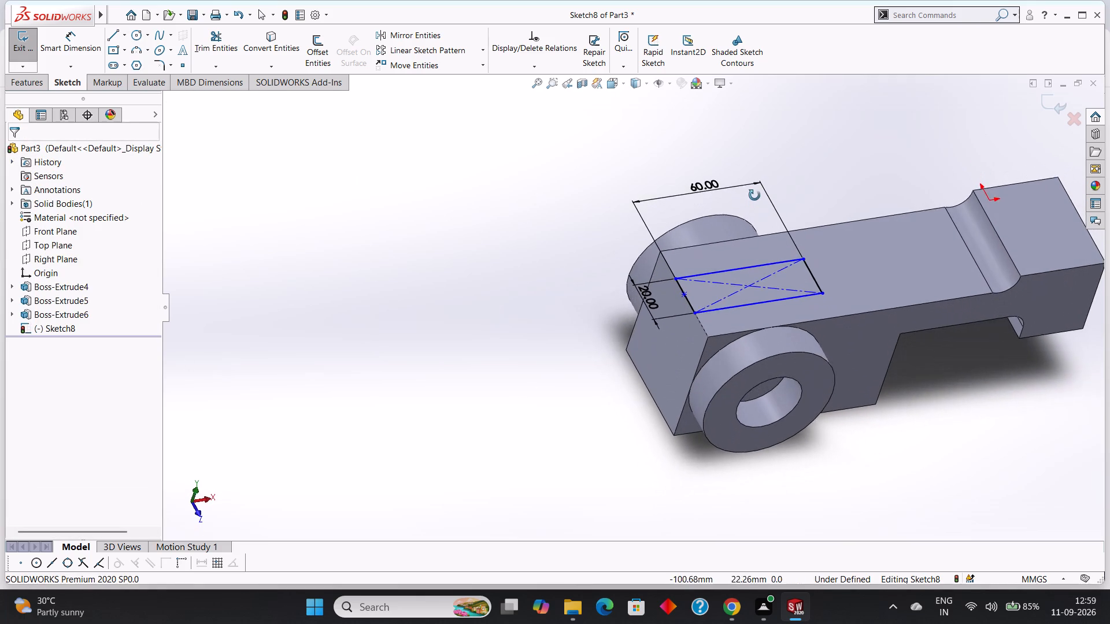
{"action": "middle_click_drag", "start_coordinate": [754, 195], "coordinate": [754, 188]}
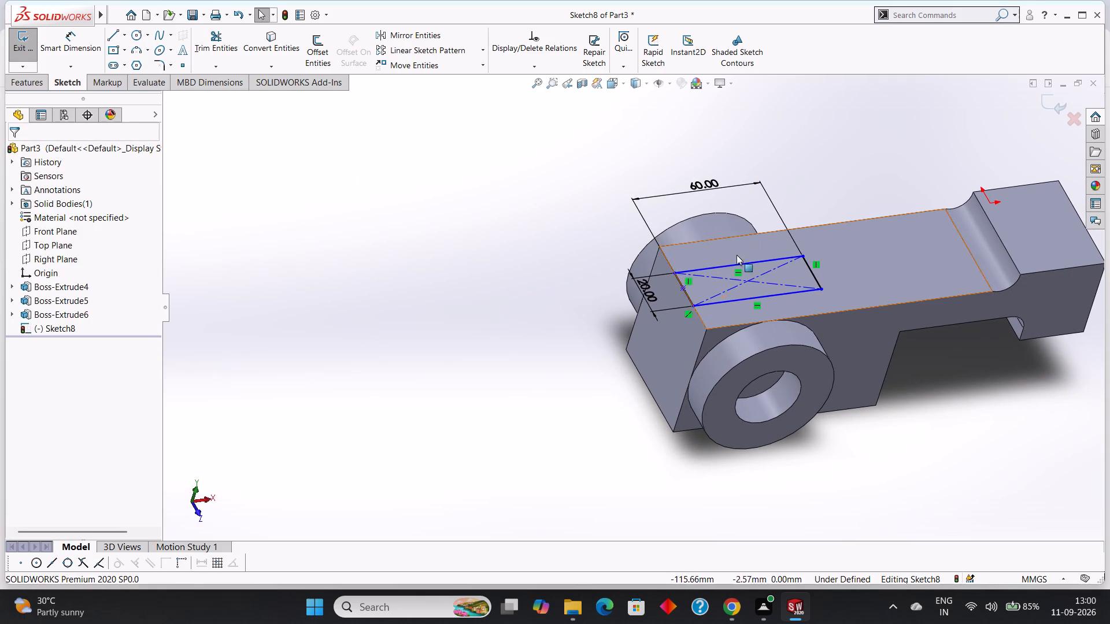
{"action": "middle_click_drag", "start_coordinate": [553, 327], "coordinate": [586, 376]}
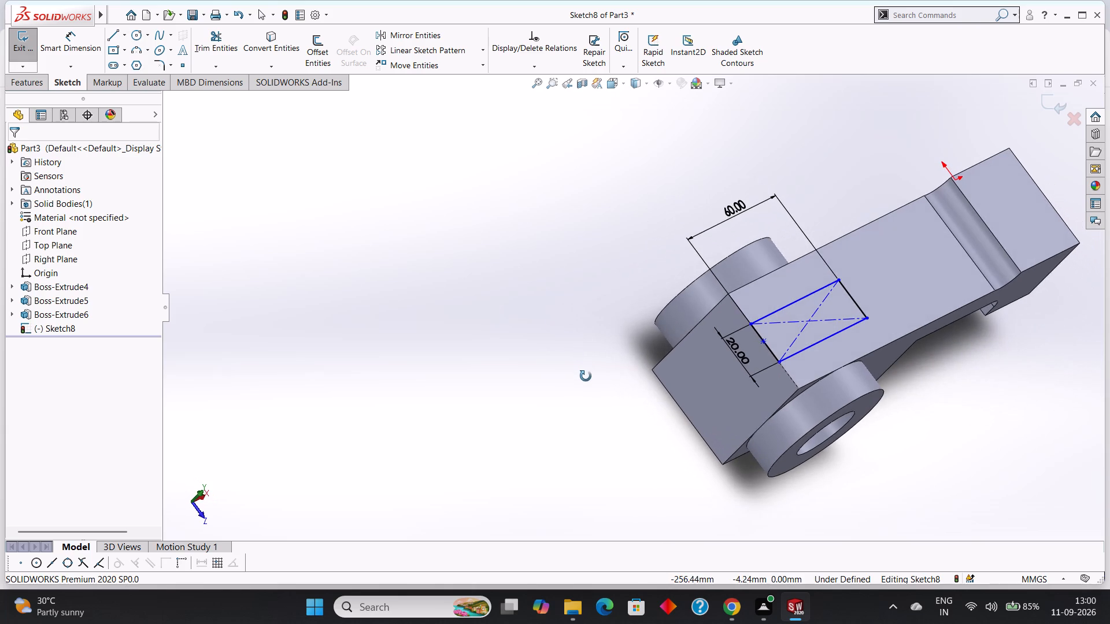
{"action": "middle_click_drag", "start_coordinate": [586, 376], "coordinate": [568, 379]}
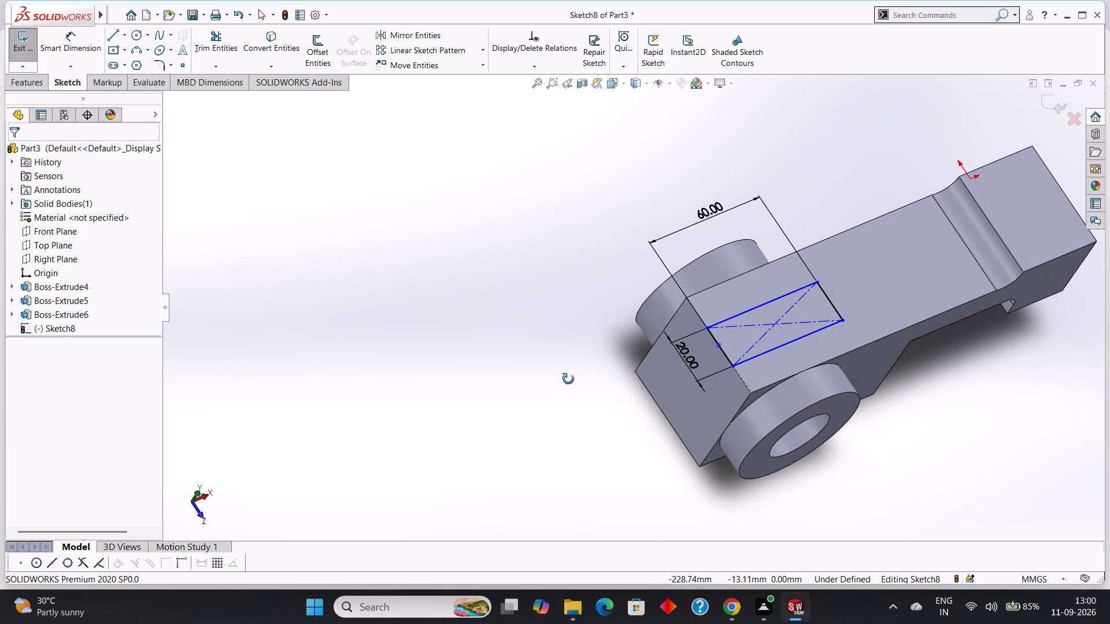
{"action": "middle_click_drag", "start_coordinate": [568, 379], "coordinate": [541, 371]}
{"action": "scroll", "coordinate": [614, 440], "scroll_direction": "up", "scroll_amount": 1}
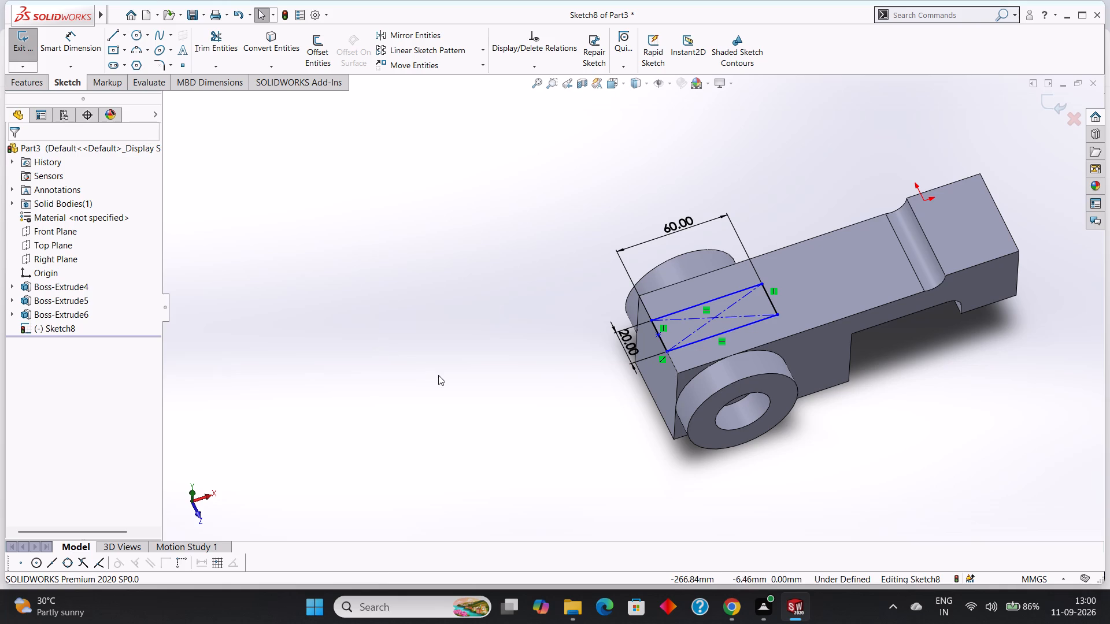
{"action": "middle_click_drag", "start_coordinate": [438, 375], "coordinate": [409, 269]}
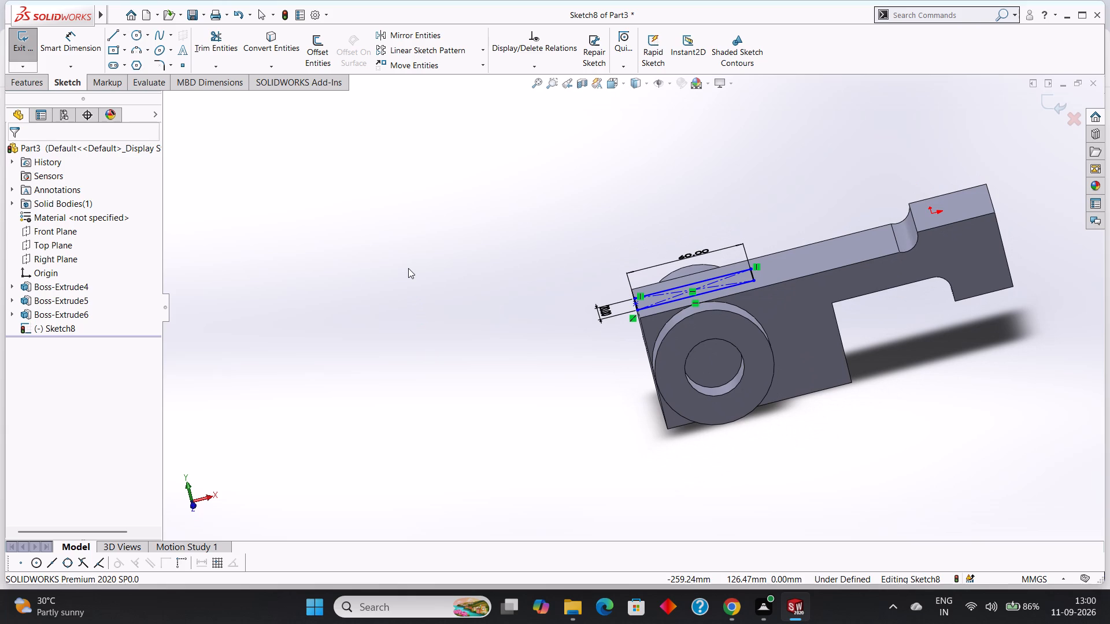
{"action": "middle_click_drag", "start_coordinate": [586, 190], "coordinate": [589, 279]}
{"action": "double_click", "coordinate": [685, 213]}
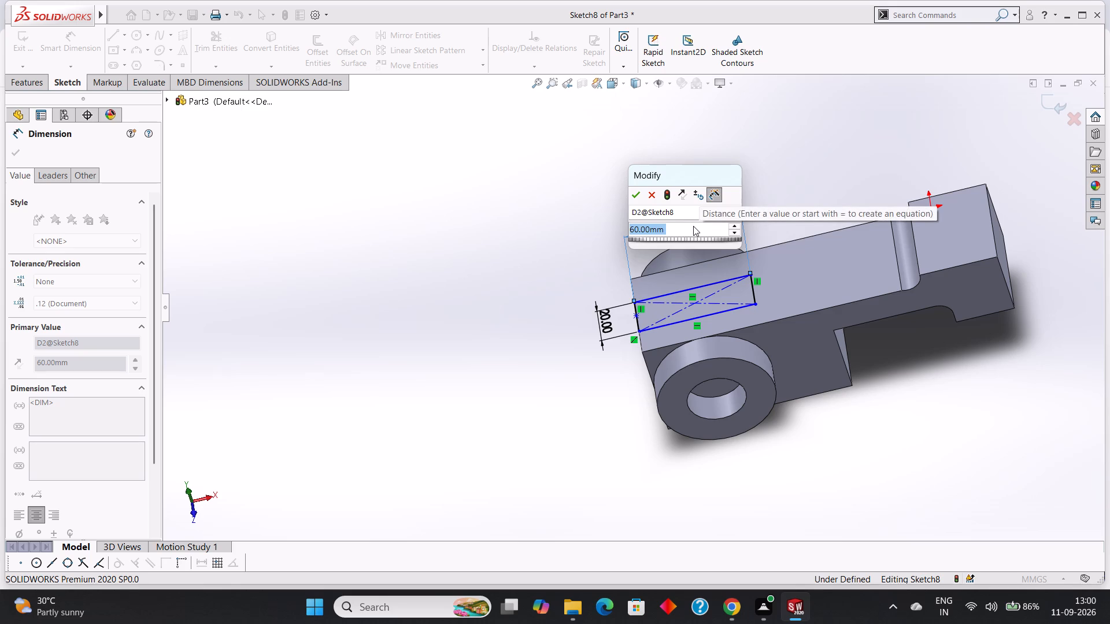
{"action": "type", "text": "75"}
{"action": "key", "text": "Return"}
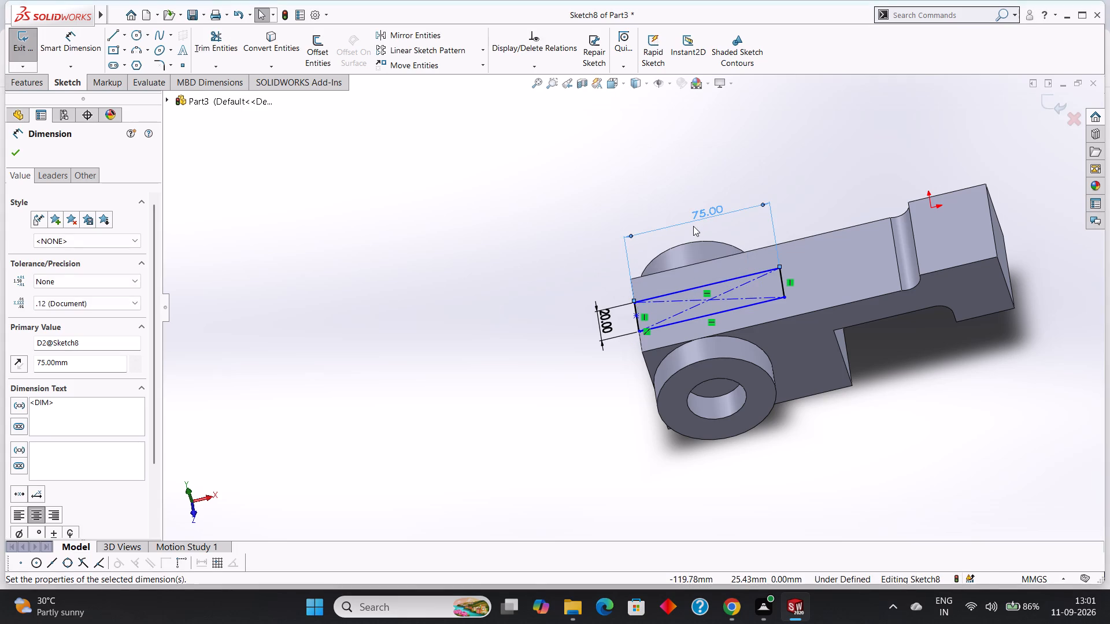
{"action": "left_click", "coordinate": [20, 154]}
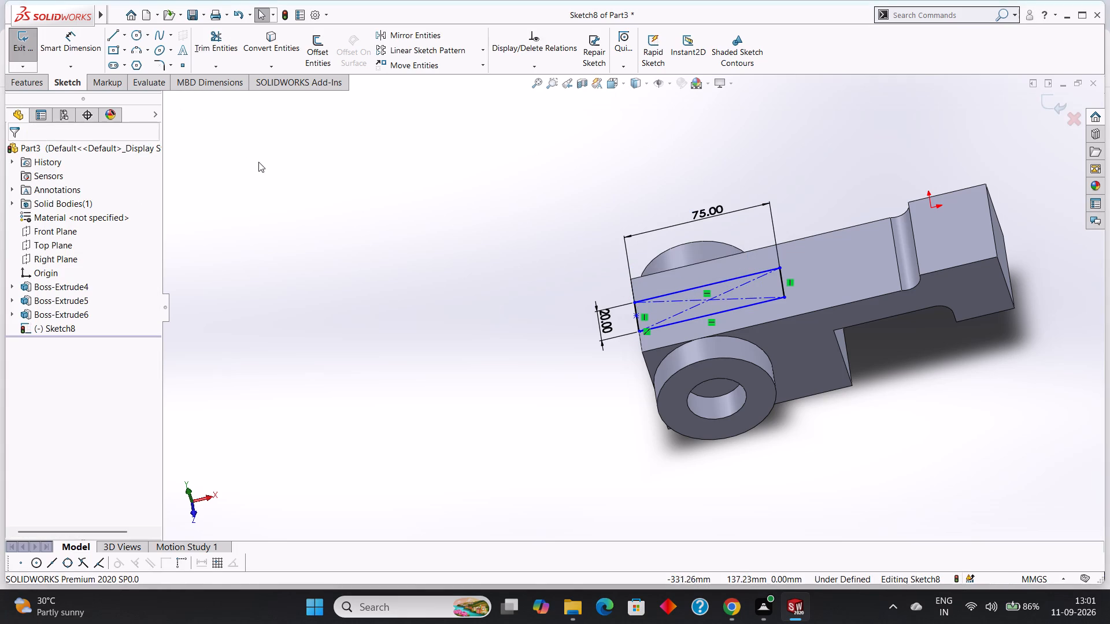
Cut-extrude the top-face rectangle Through All to form an open-ended slot between the two bosses.
{"action": "left_click", "coordinate": [25, 83]}
{"action": "left_click", "coordinate": [187, 51]}
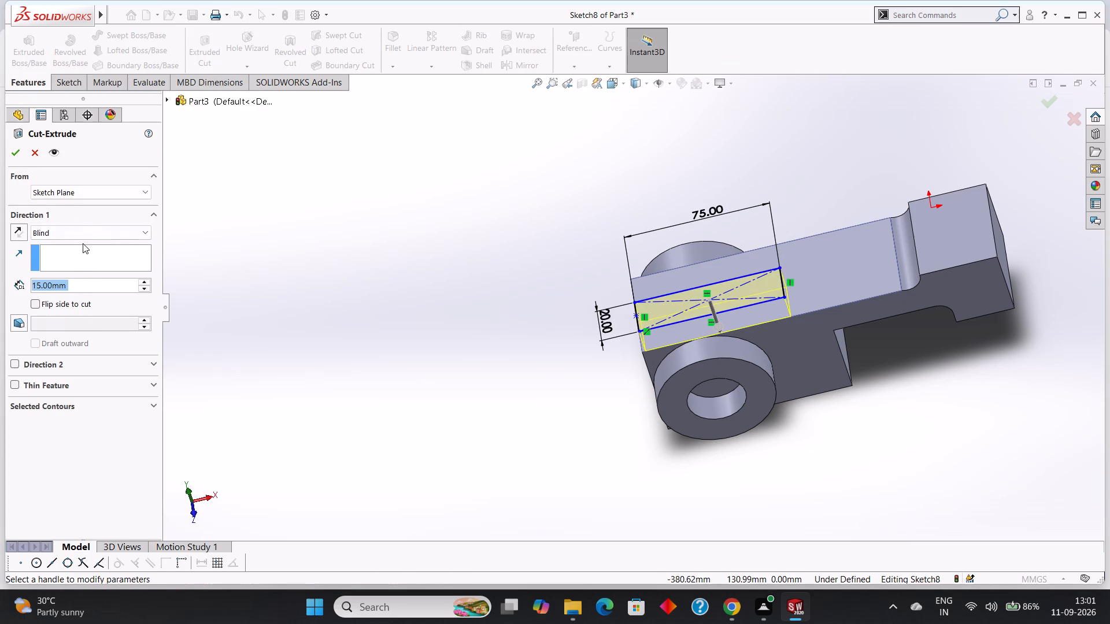
{"action": "left_click", "coordinate": [84, 233]}
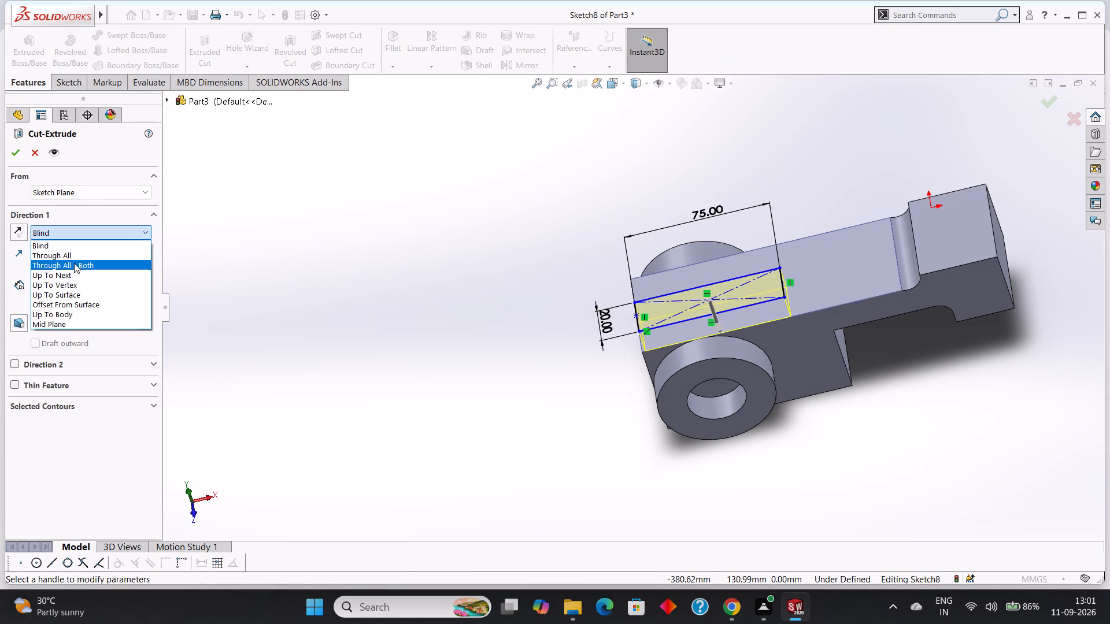
{"action": "left_click", "coordinate": [74, 254]}
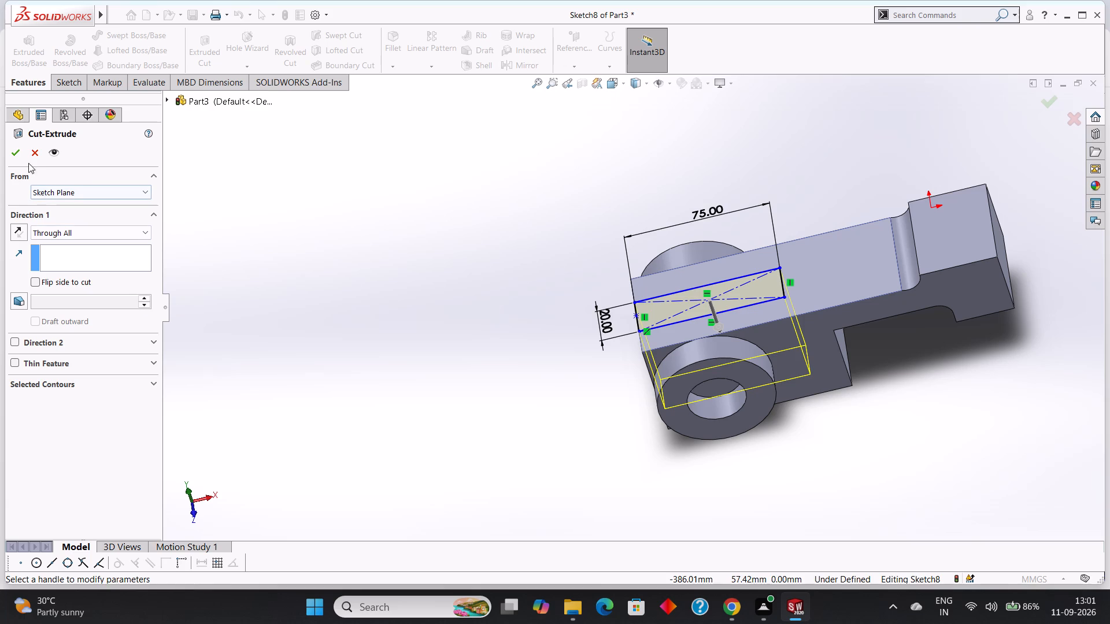
{"action": "left_click", "coordinate": [22, 157]}
{"action": "left_click", "coordinate": [253, 278]}
On the base's side face, sketch connected lines from the upper outer corner to the boss circle's topmost point and diagonally to its outermost point.
{"action": "middle_click_drag", "start_coordinate": [302, 343], "coordinate": [380, 323]}
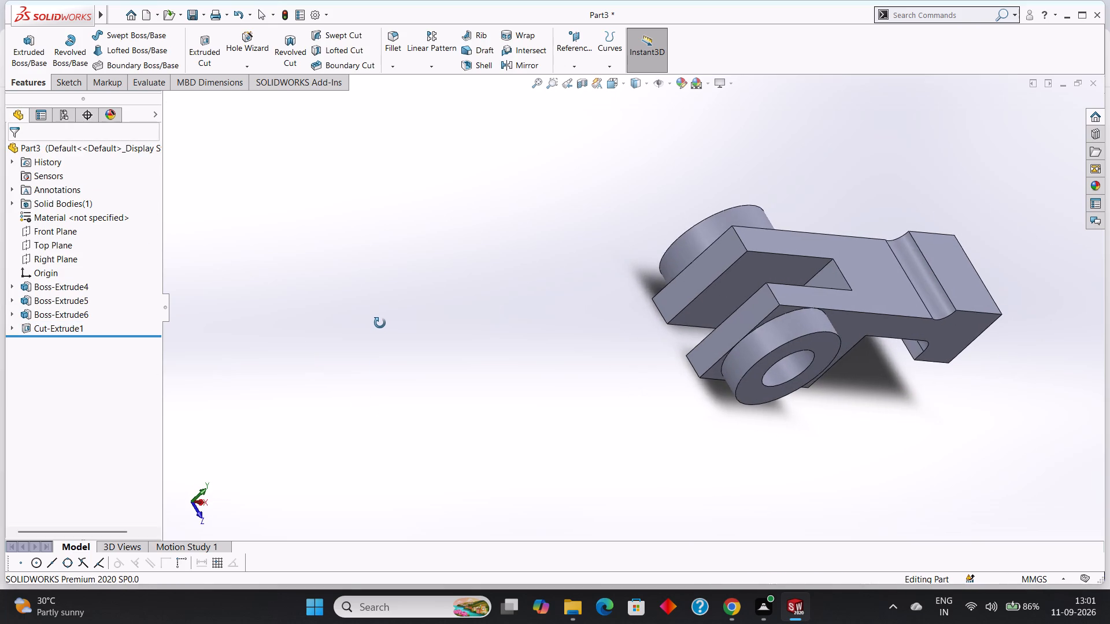
{"action": "middle_click_drag", "start_coordinate": [380, 323], "coordinate": [341, 285]}
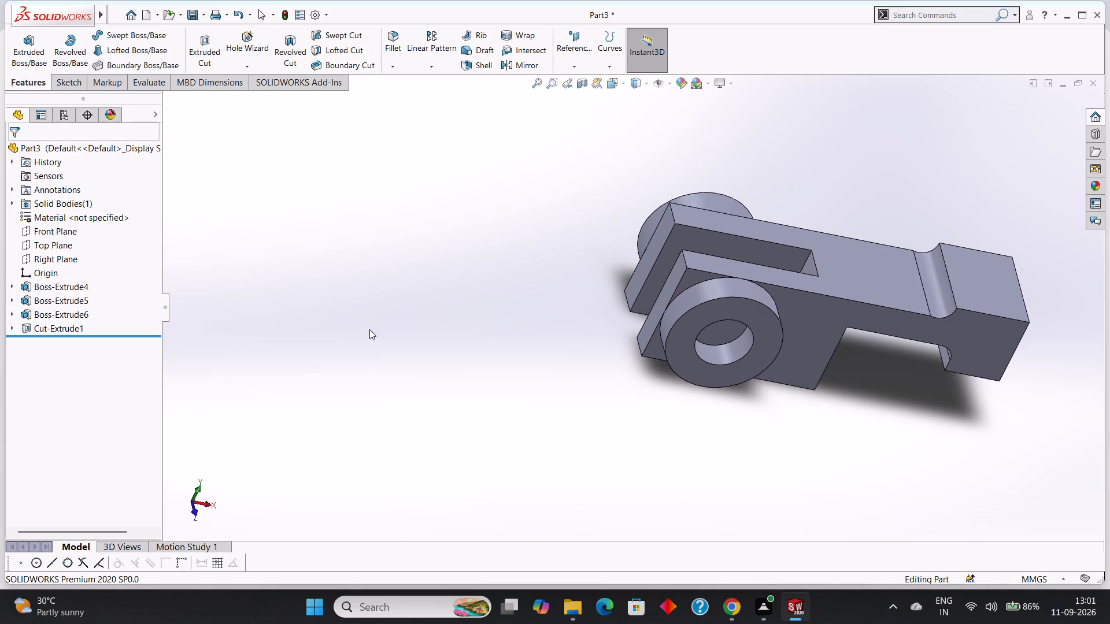
{"action": "middle_click_drag", "start_coordinate": [376, 351], "coordinate": [356, 289]}
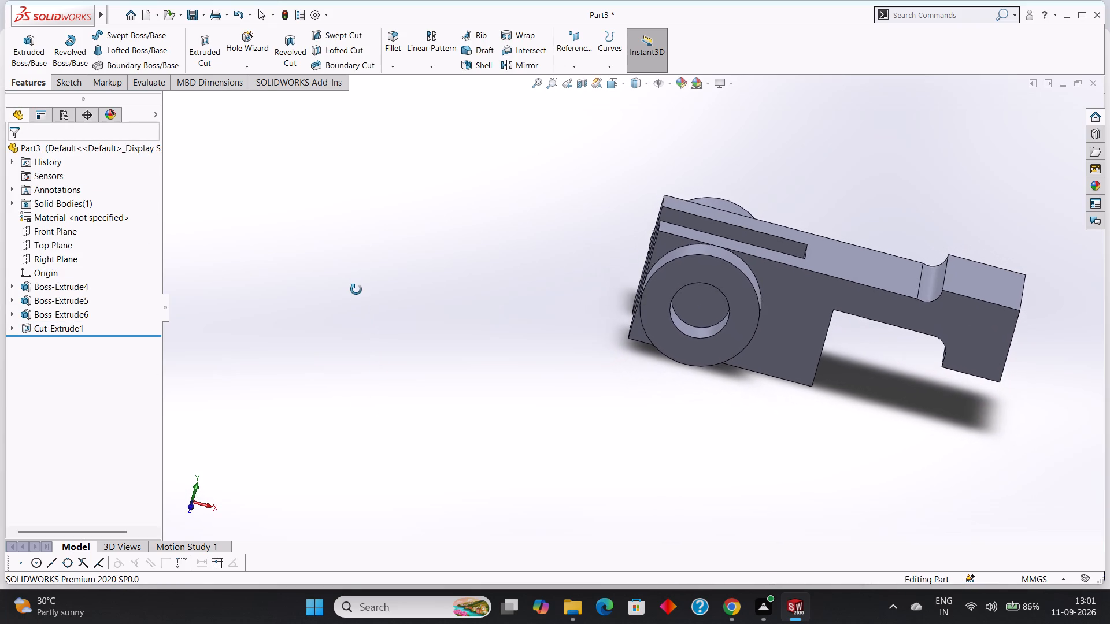
{"action": "middle_click_drag", "start_coordinate": [356, 289], "coordinate": [355, 276]}
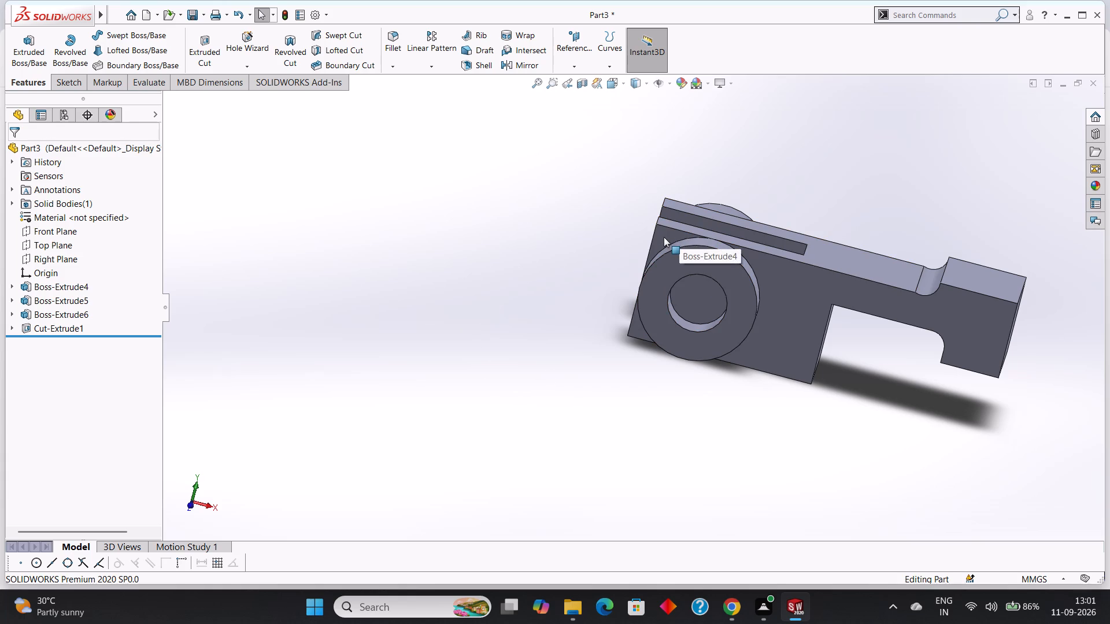
{"action": "scroll", "coordinate": [613, 237], "scroll_direction": "down", "scroll_amount": 1}
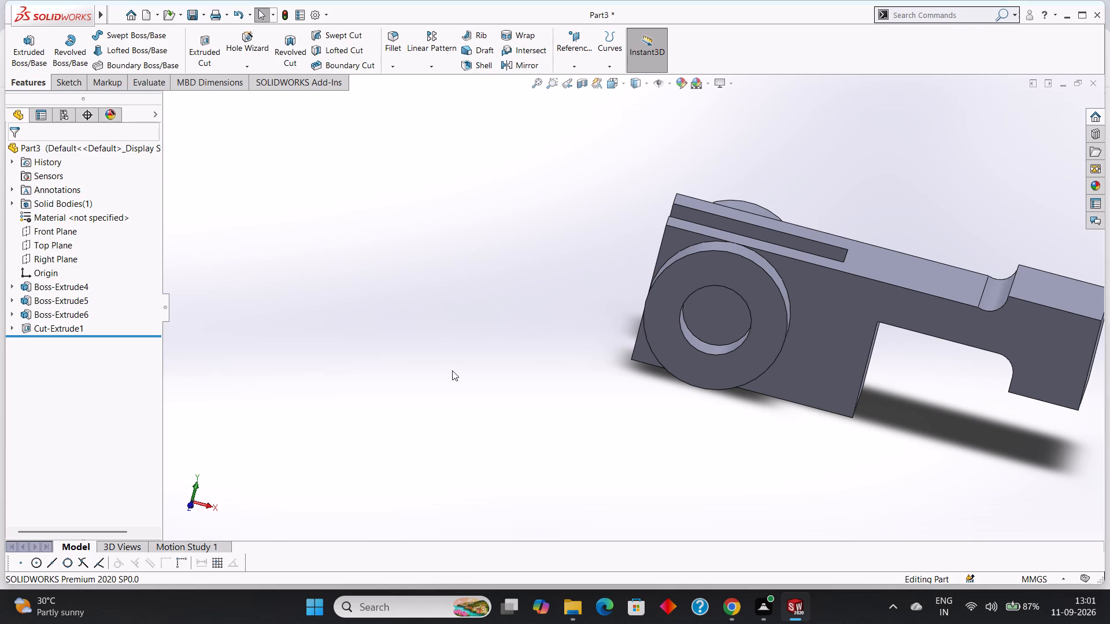
{"action": "left_click", "coordinate": [80, 84]}
{"action": "left_click", "coordinate": [680, 239]}
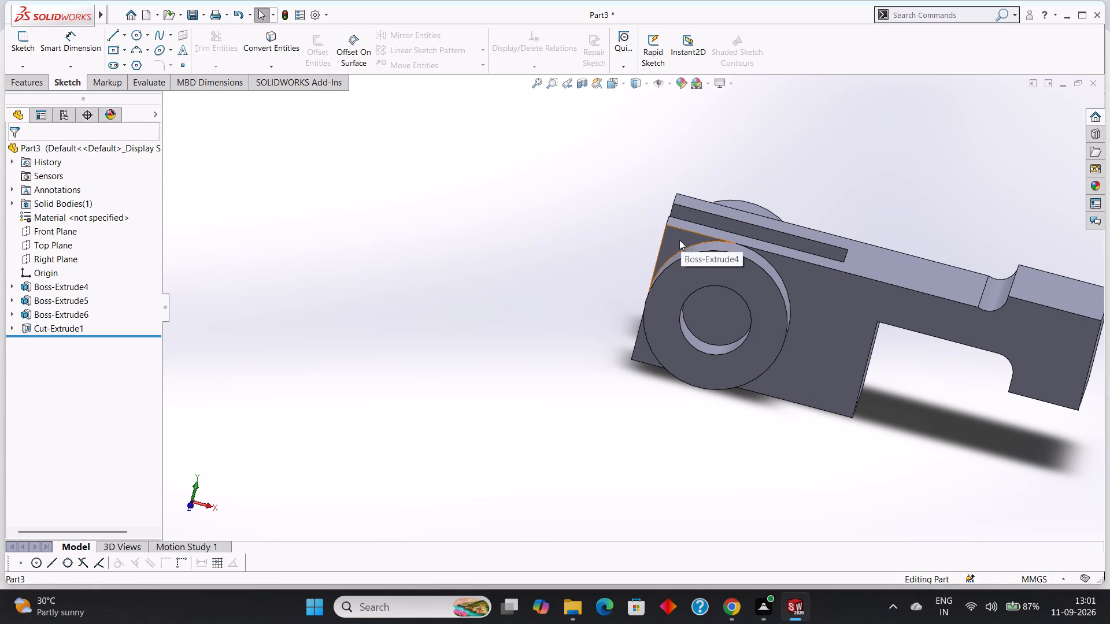
{"action": "key", "text": "ctrl+8"}
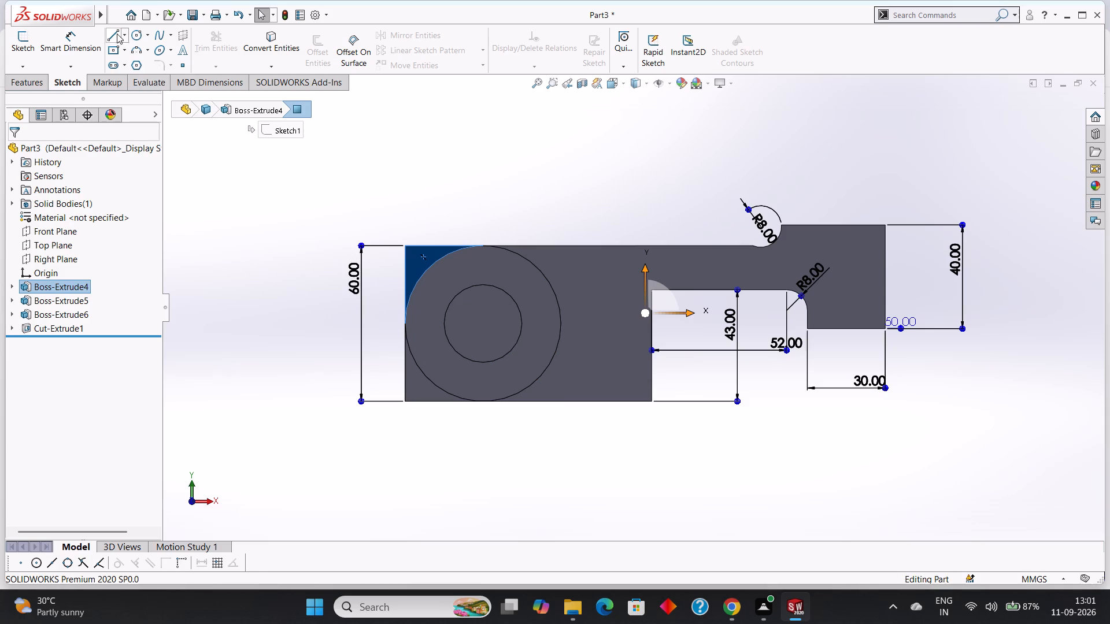
{"action": "left_click", "coordinate": [112, 29]}
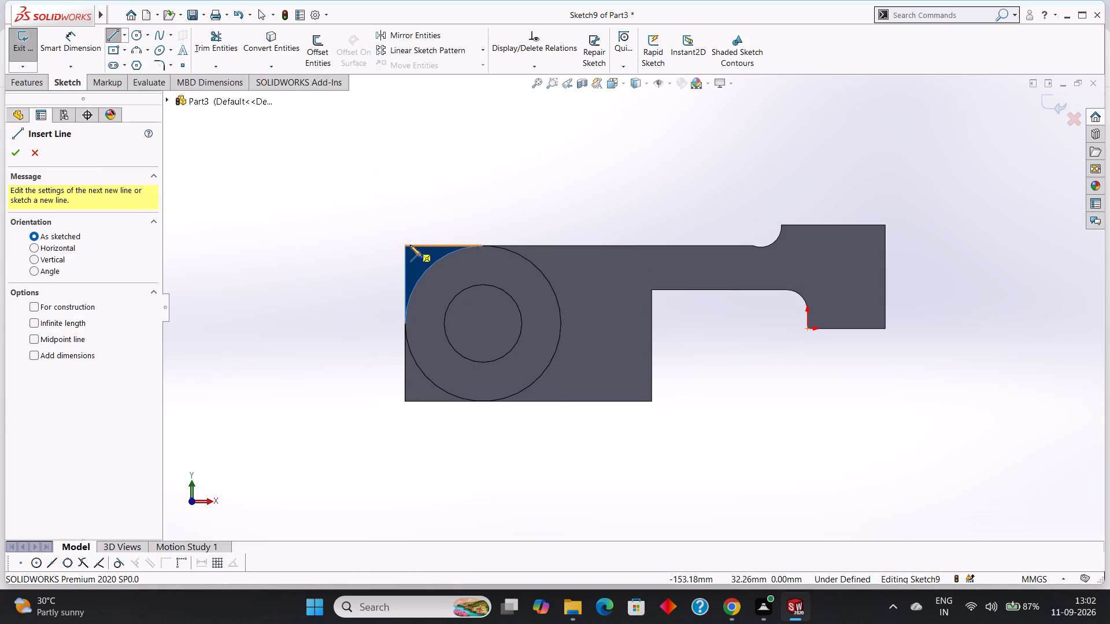
{"action": "left_click", "coordinate": [404, 246]}
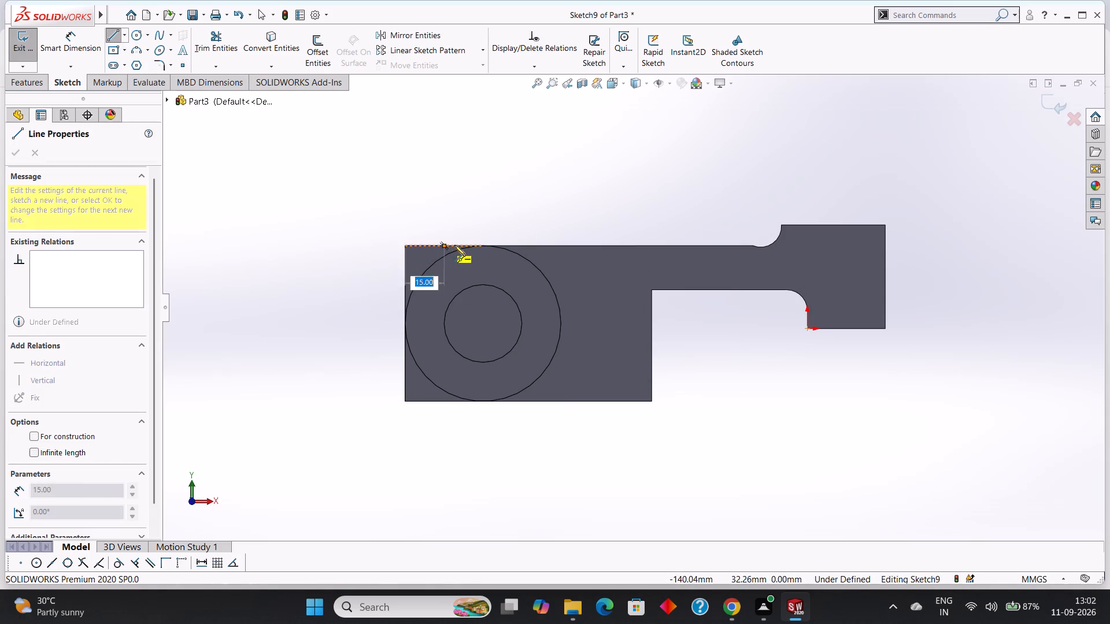
{"action": "left_click", "coordinate": [480, 247]}
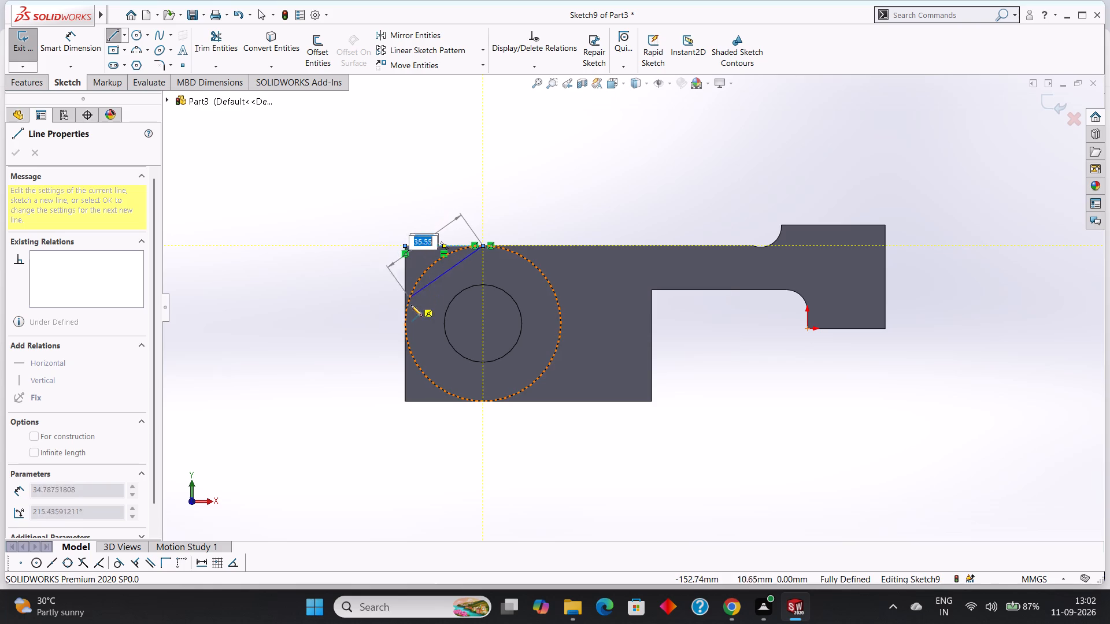
{"action": "left_click", "coordinate": [406, 324]}
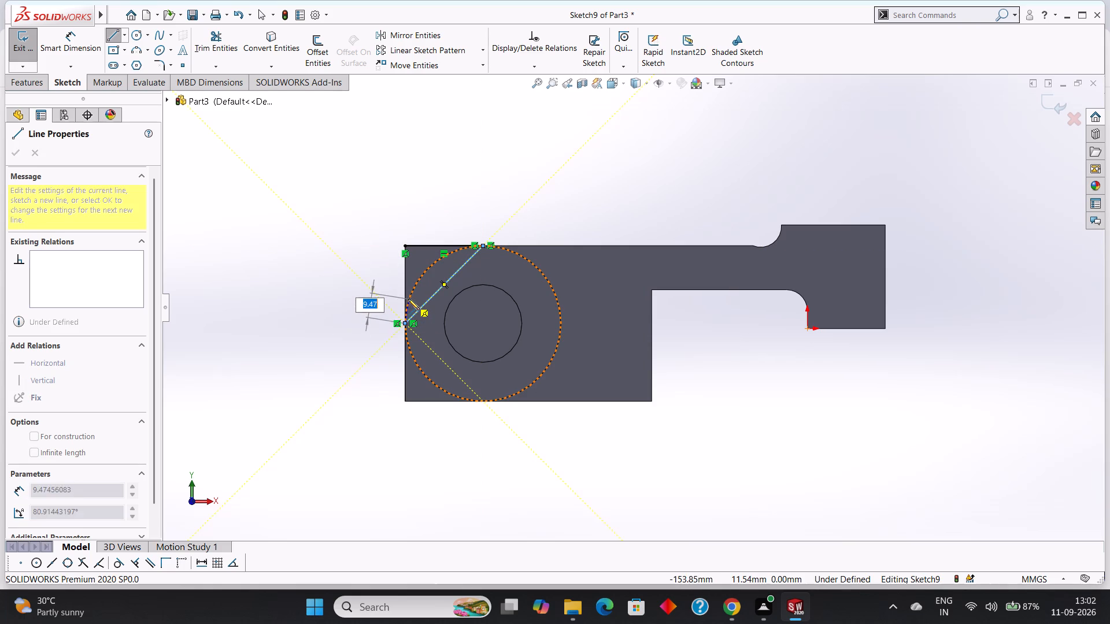
{"action": "key", "text": "Escape"}
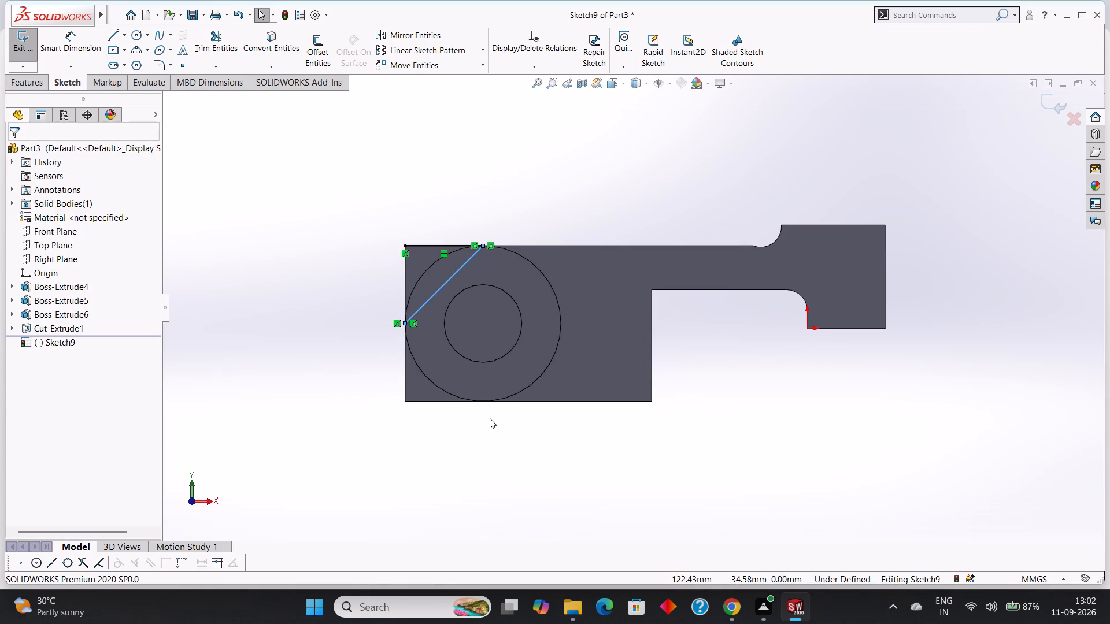
Replace the diagonal line with a 30 mm vertical line from the upper outer corner to the boss circle's outermost point.
{"action": "key", "text": "ctrl+z"}
{"action": "left_click", "coordinate": [113, 33]}
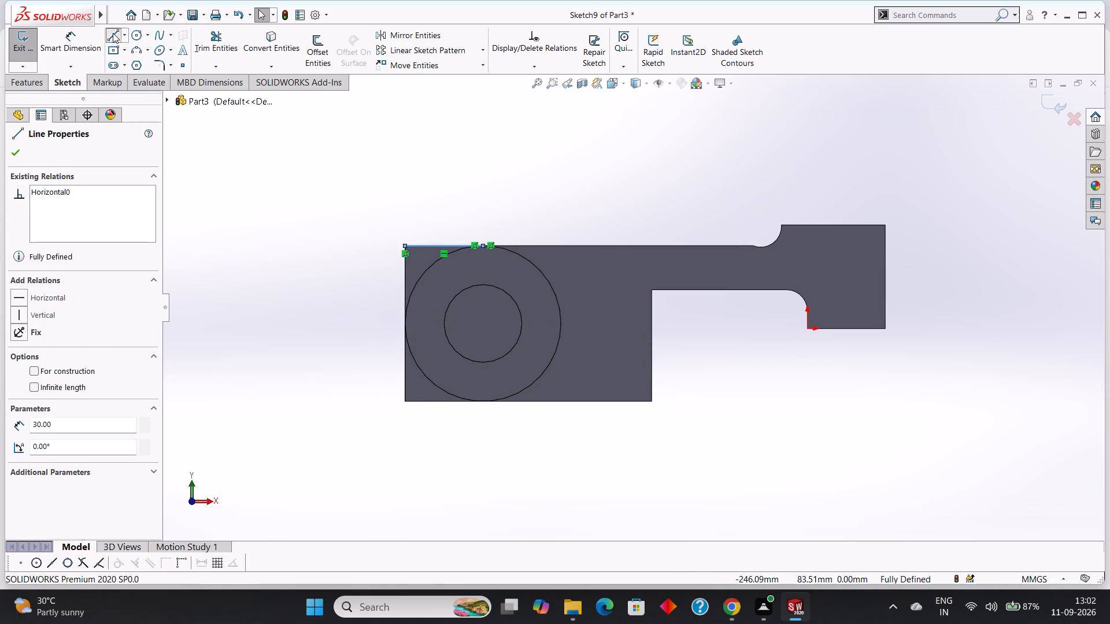
{"action": "left_click", "coordinate": [405, 244]}
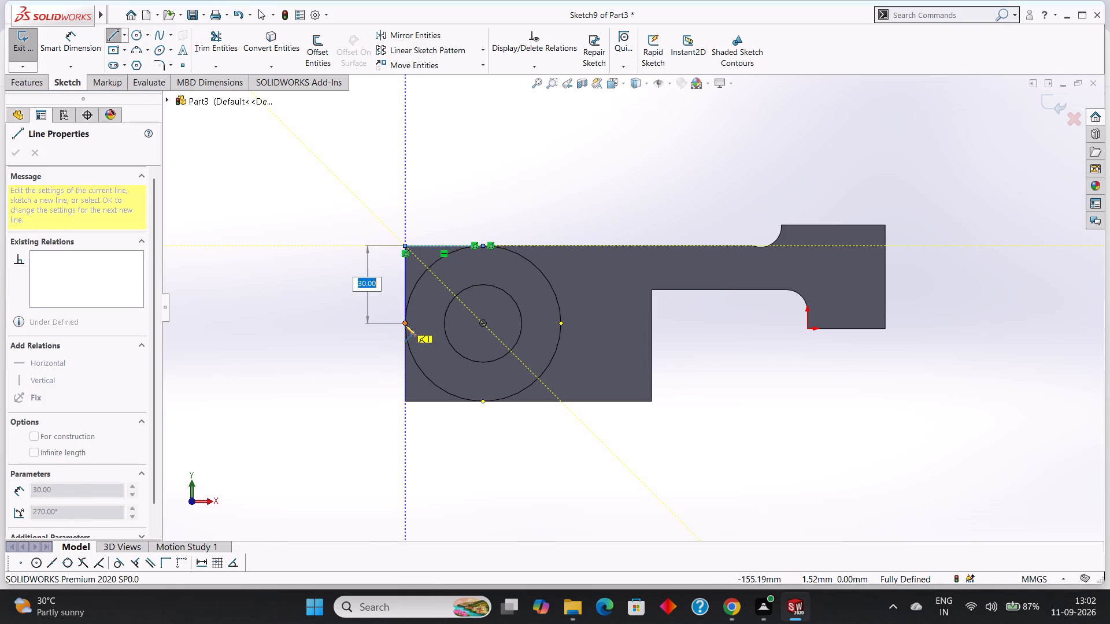
{"action": "left_click", "coordinate": [405, 325]}
{"action": "right_click", "coordinate": [372, 299]}
{"action": "left_click", "coordinate": [391, 307]}
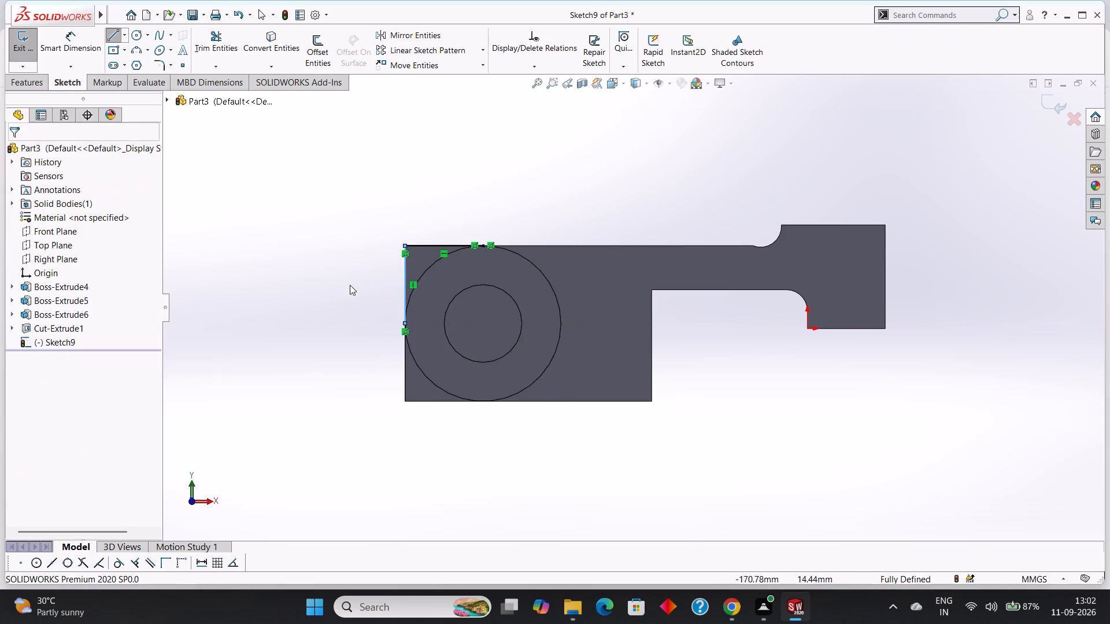
Close the corner profile with a three-point arc along the boss circle, from its outermost point to its topmost point.
{"action": "left_click", "coordinate": [136, 51]}
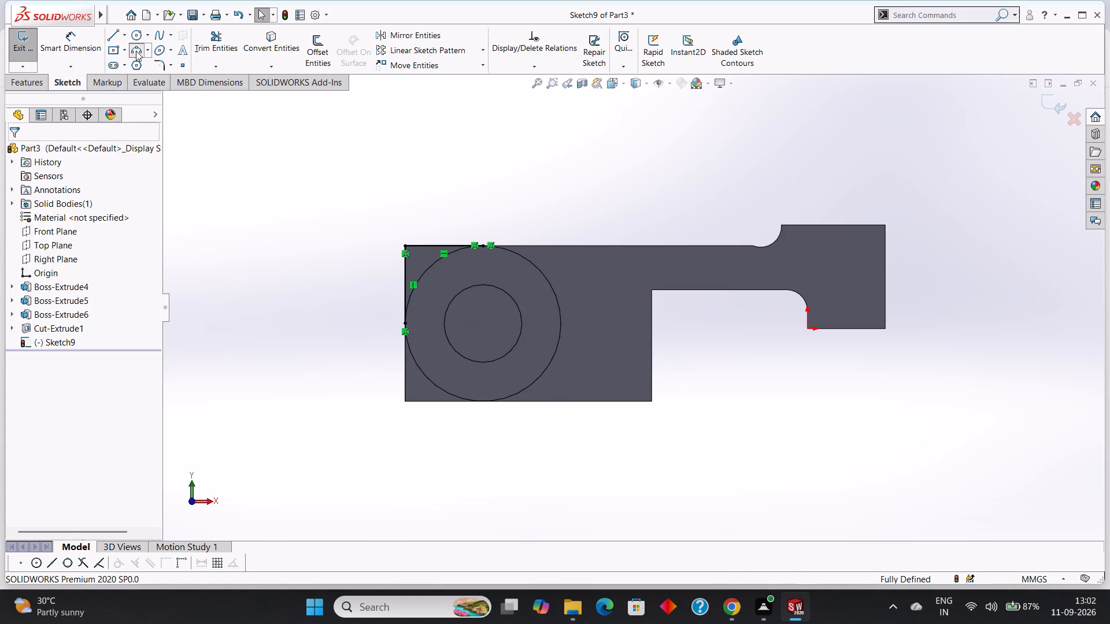
{"action": "left_click", "coordinate": [405, 322]}
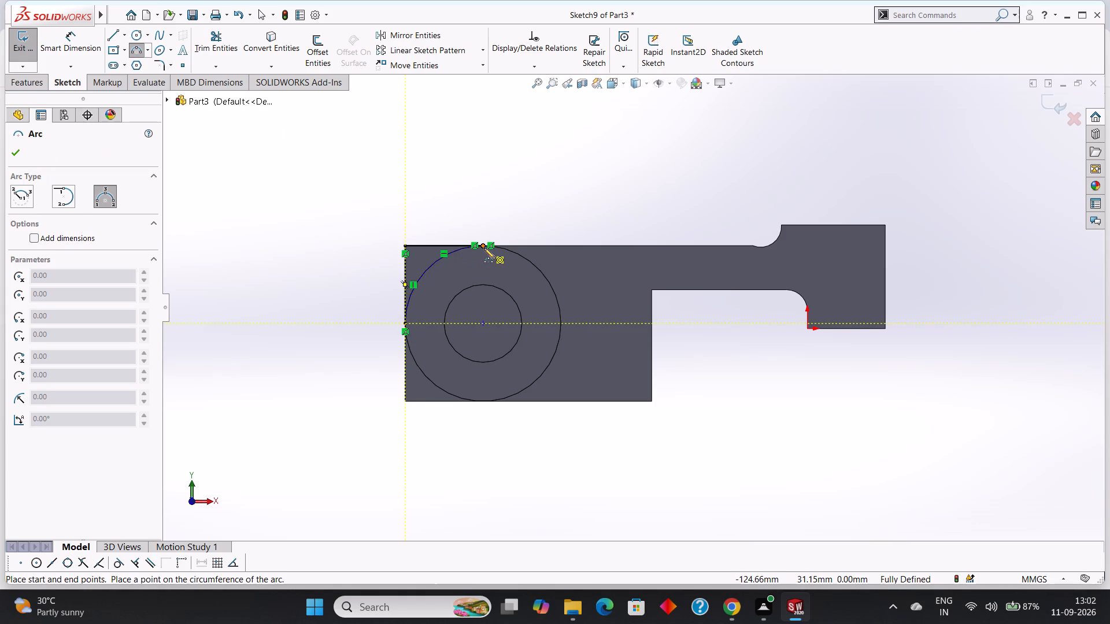
{"action": "left_click", "coordinate": [484, 248]}
{"action": "left_click", "coordinate": [468, 248]}
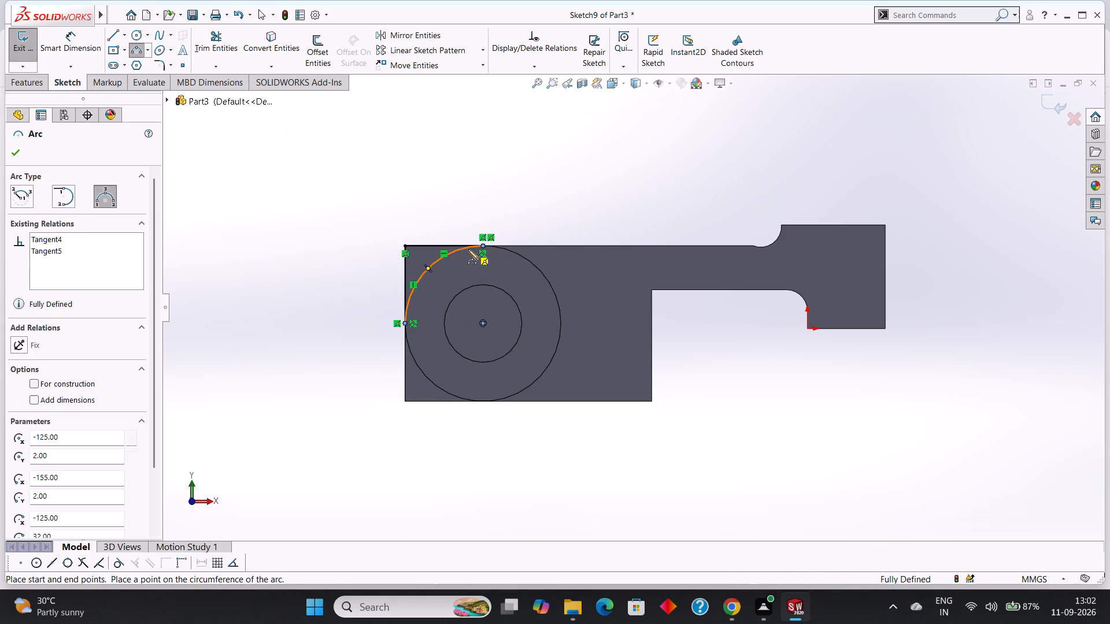
{"action": "right_click", "coordinate": [386, 172]}
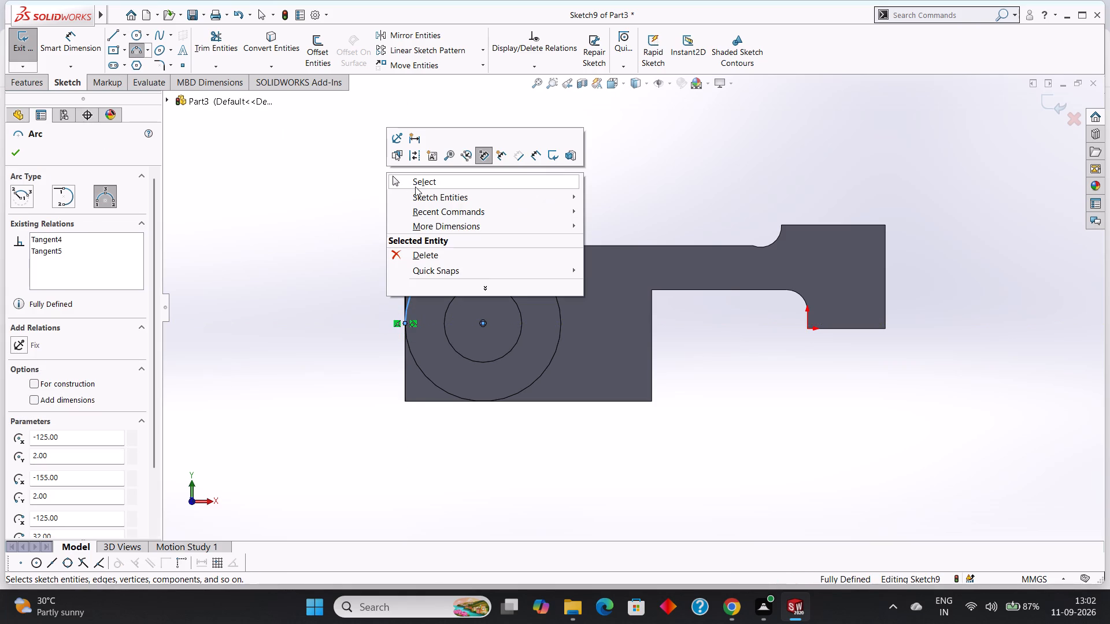
{"action": "left_click", "coordinate": [416, 183]}
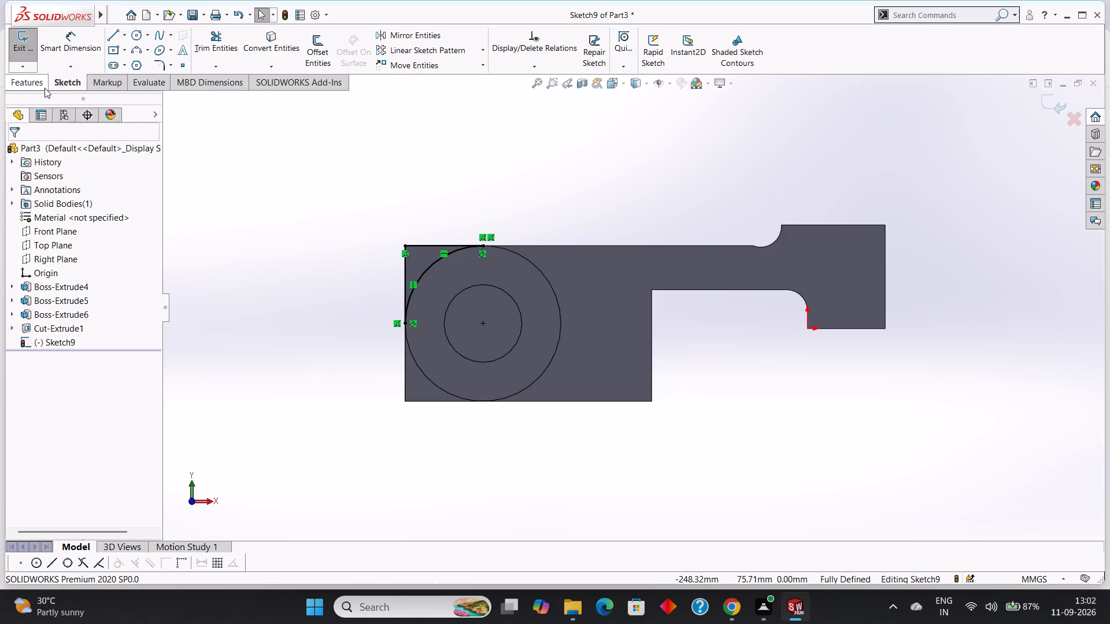
Cut-extrude the corner profile Through All to round the base's upper end corners along the boss outline.
{"action": "left_click", "coordinate": [42, 86]}
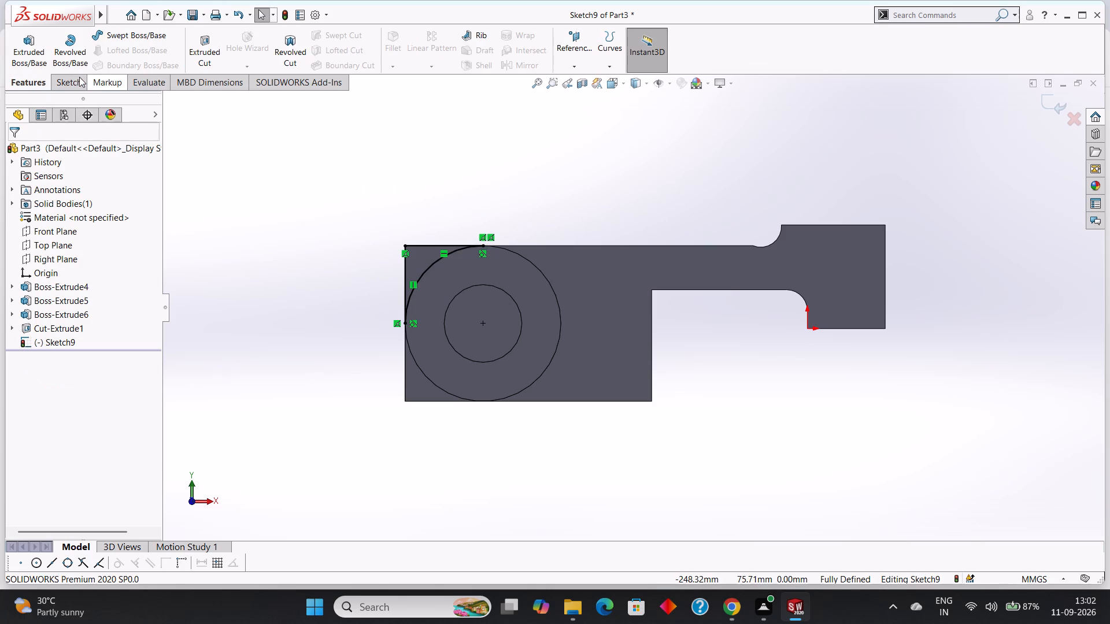
{"action": "left_click", "coordinate": [208, 44]}
{"action": "middle_click_drag", "start_coordinate": [381, 146], "coordinate": [421, 270]}
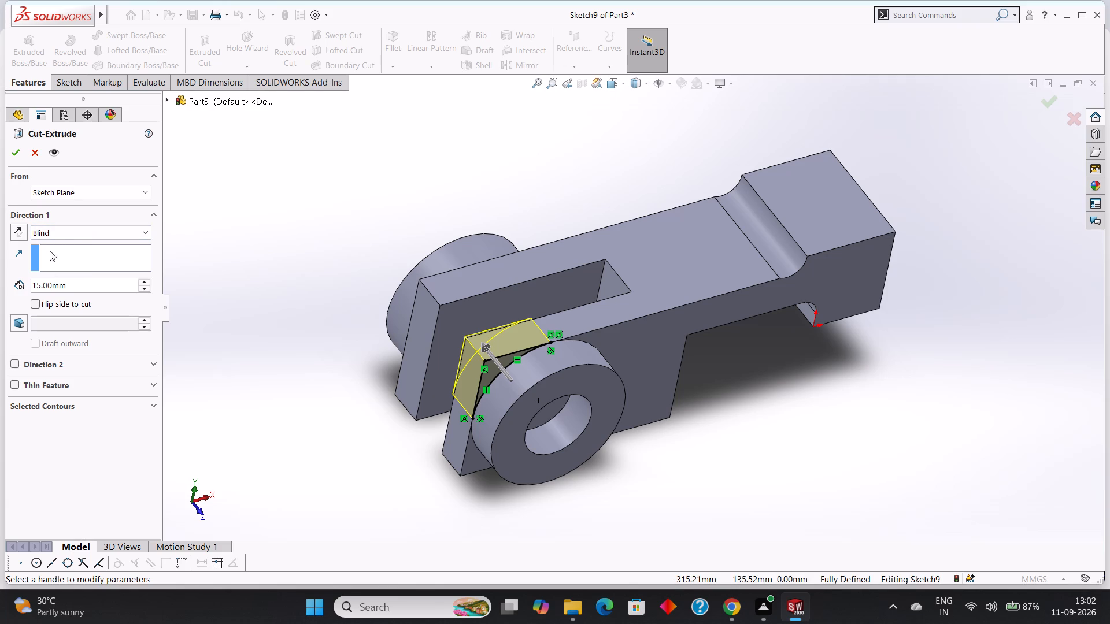
{"action": "left_click", "coordinate": [57, 234]}
{"action": "left_click", "coordinate": [63, 255]}
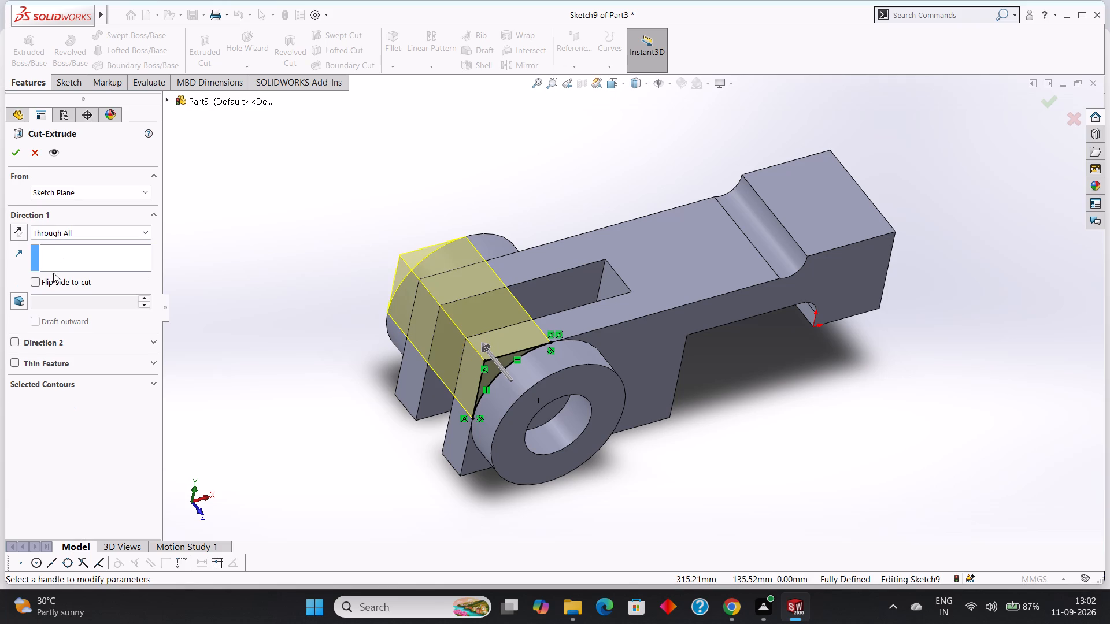
{"action": "middle_click_drag", "start_coordinate": [291, 141], "coordinate": [347, 225]}
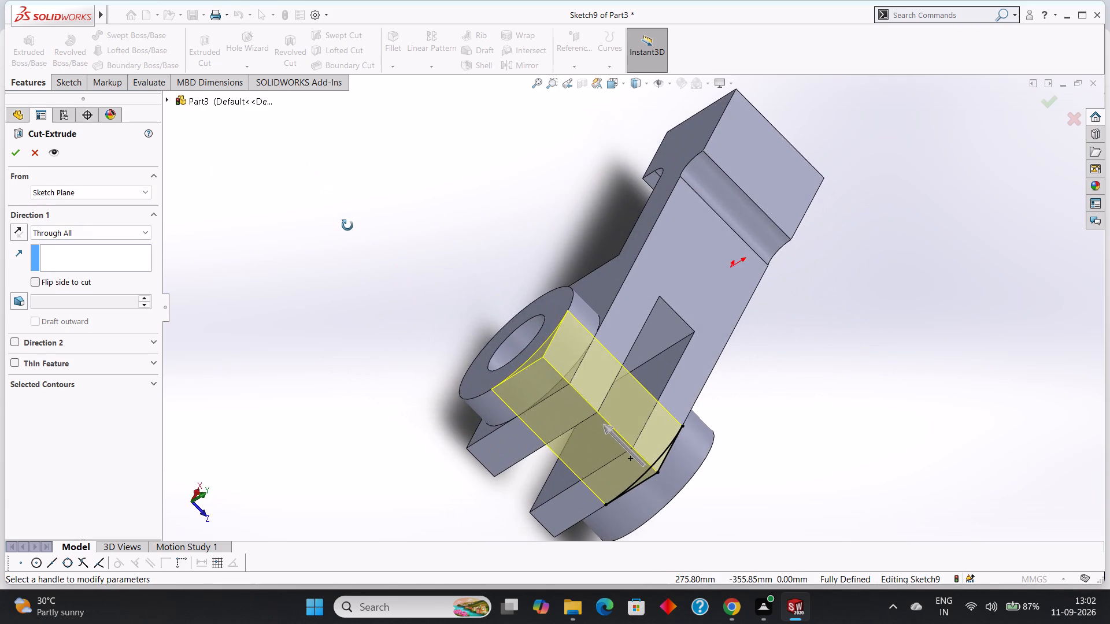
{"action": "middle_click_drag", "start_coordinate": [347, 225], "coordinate": [328, 195]}
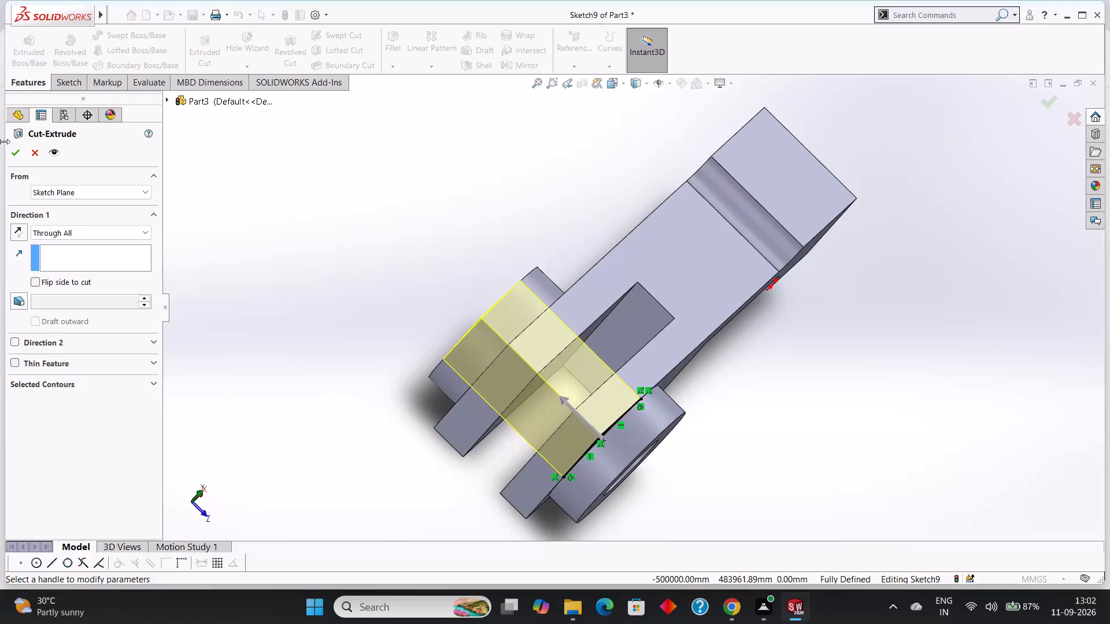
{"action": "left_click", "coordinate": [16, 153]}
{"action": "middle_click_drag", "start_coordinate": [242, 132], "coordinate": [217, 78]}
{"action": "middle_click_drag", "start_coordinate": [275, 201], "coordinate": [249, 166]}
{"action": "scroll", "coordinate": [249, 166], "scroll_direction": "up", "scroll_amount": 1}
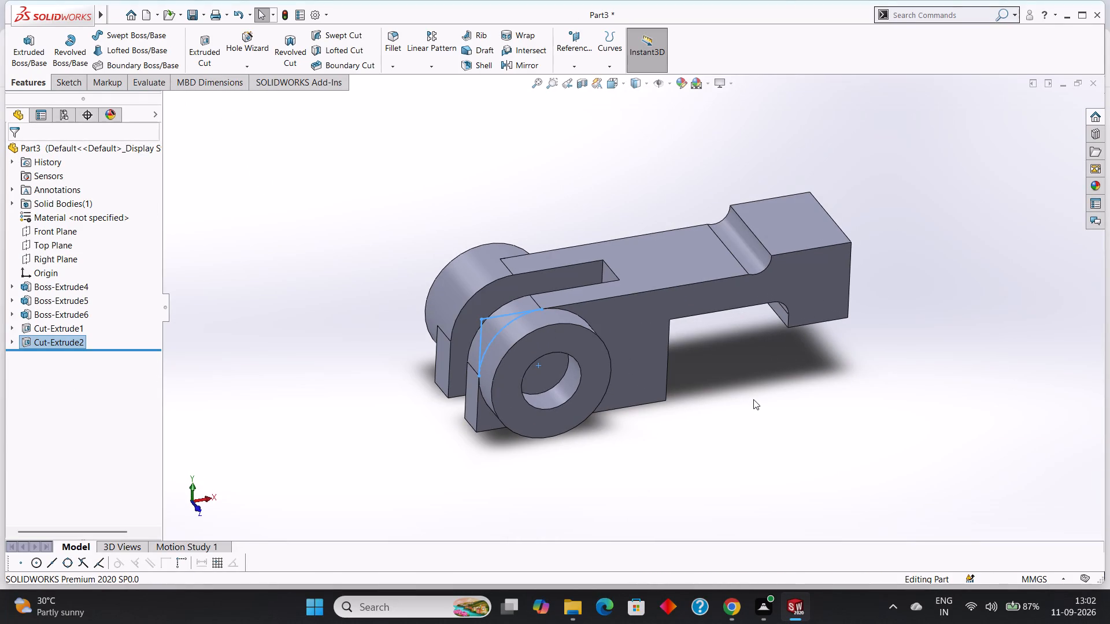
On the raised end block's top face, sketch a circle of radius 7.5 mm centred on the face.
{"action": "left_click", "coordinate": [753, 399]}
{"action": "middle_click_drag", "start_coordinate": [756, 392], "coordinate": [737, 394]}
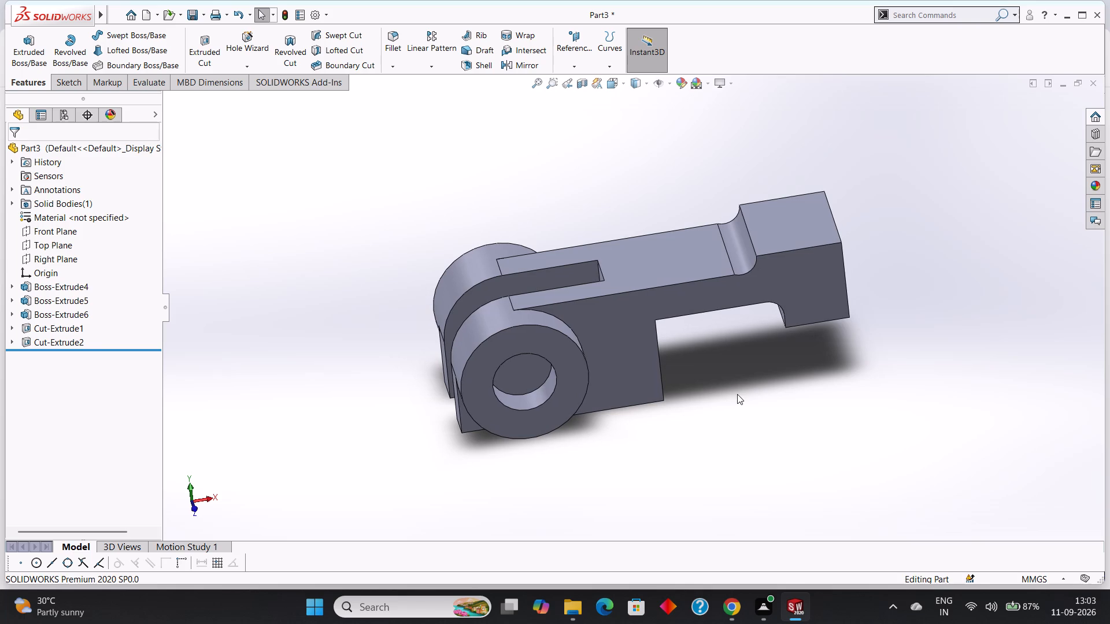
{"action": "left_click", "coordinate": [781, 222]}
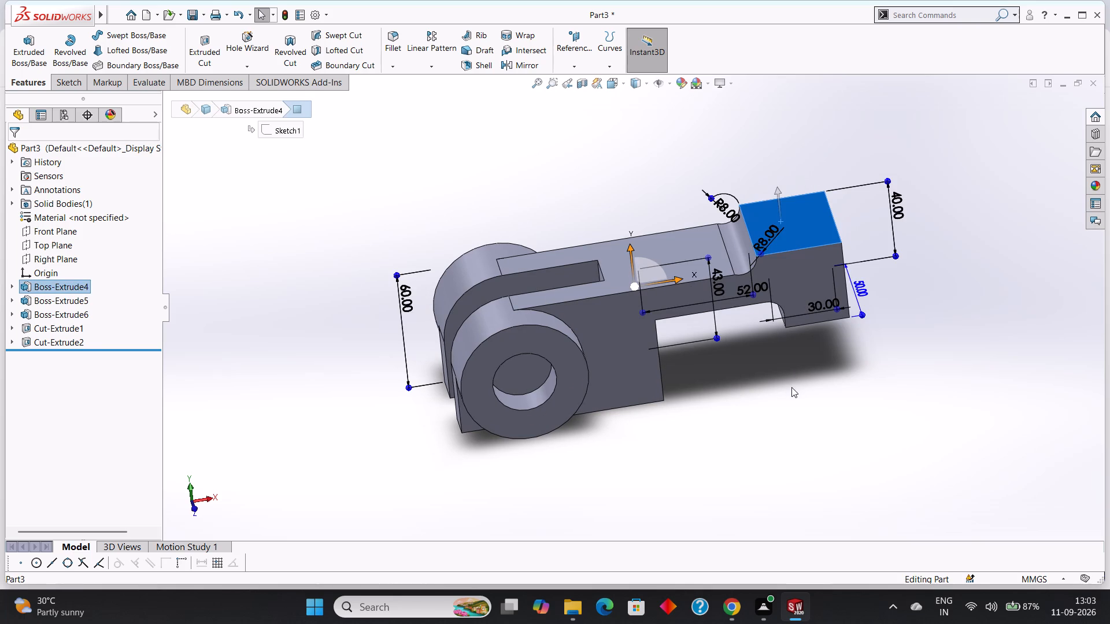
{"action": "key", "text": "ctrl+8"}
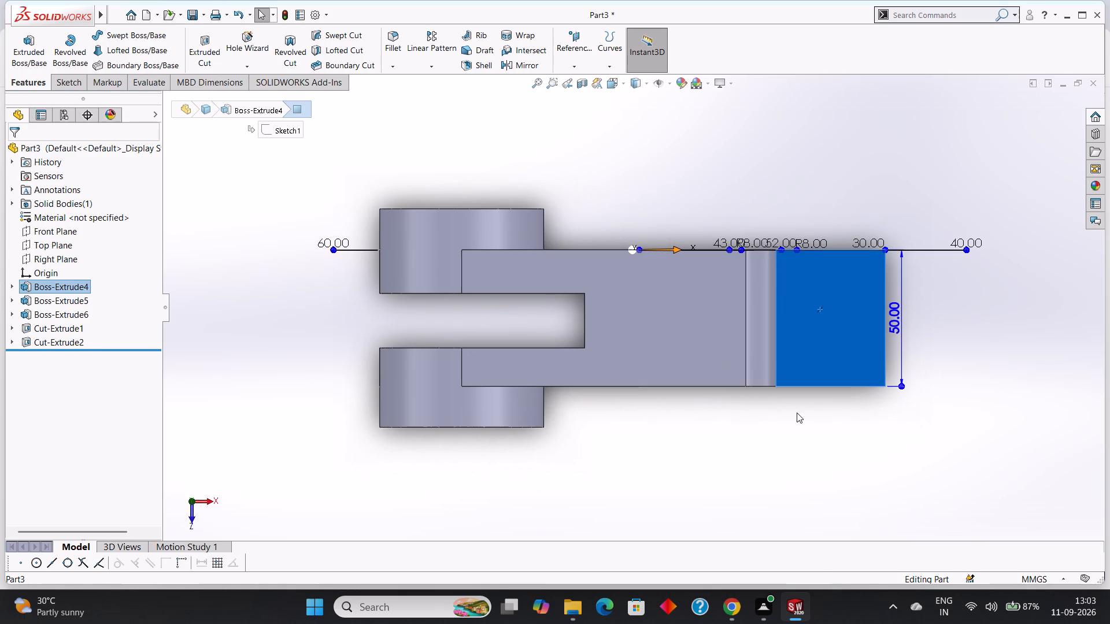
{"action": "key", "text": "Escape"}
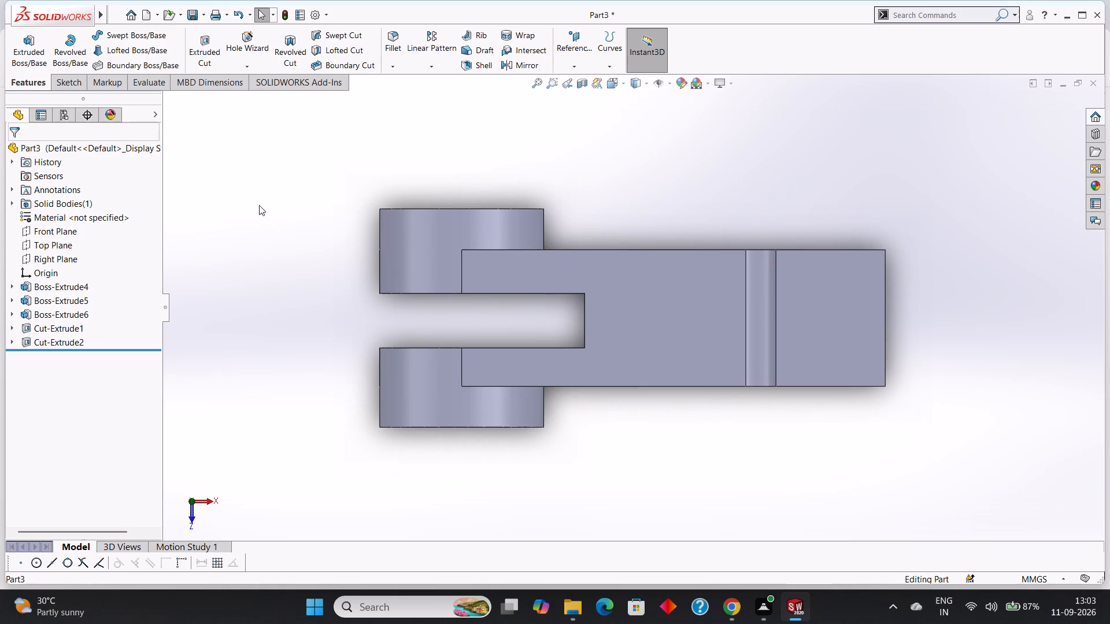
{"action": "left_click", "coordinate": [75, 86]}
{"action": "left_click", "coordinate": [147, 35]}
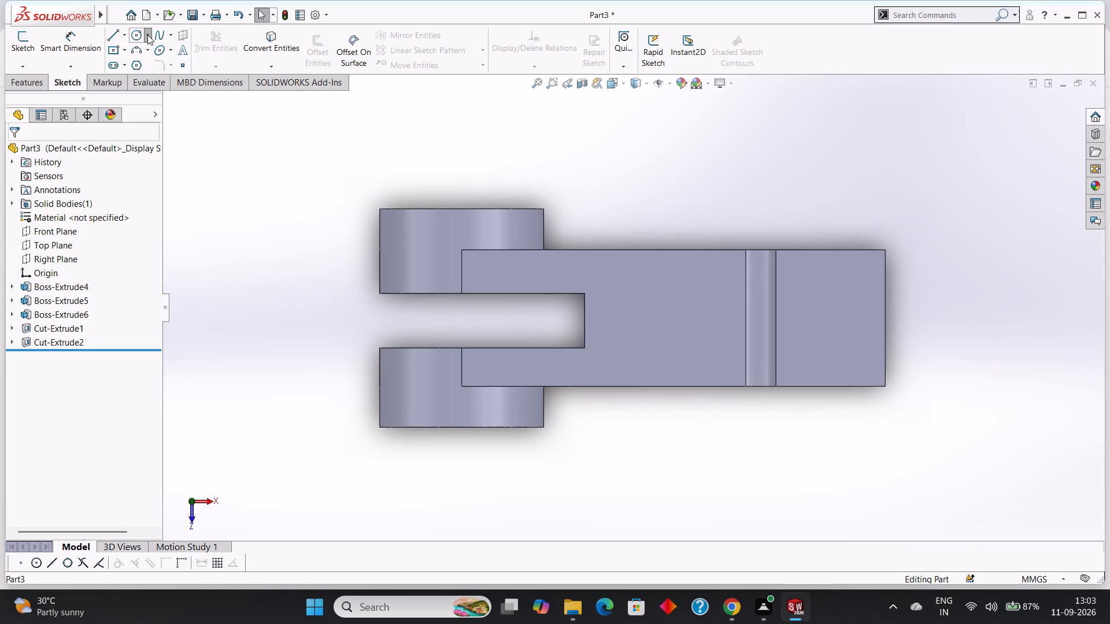
{"action": "left_click", "coordinate": [154, 44]}
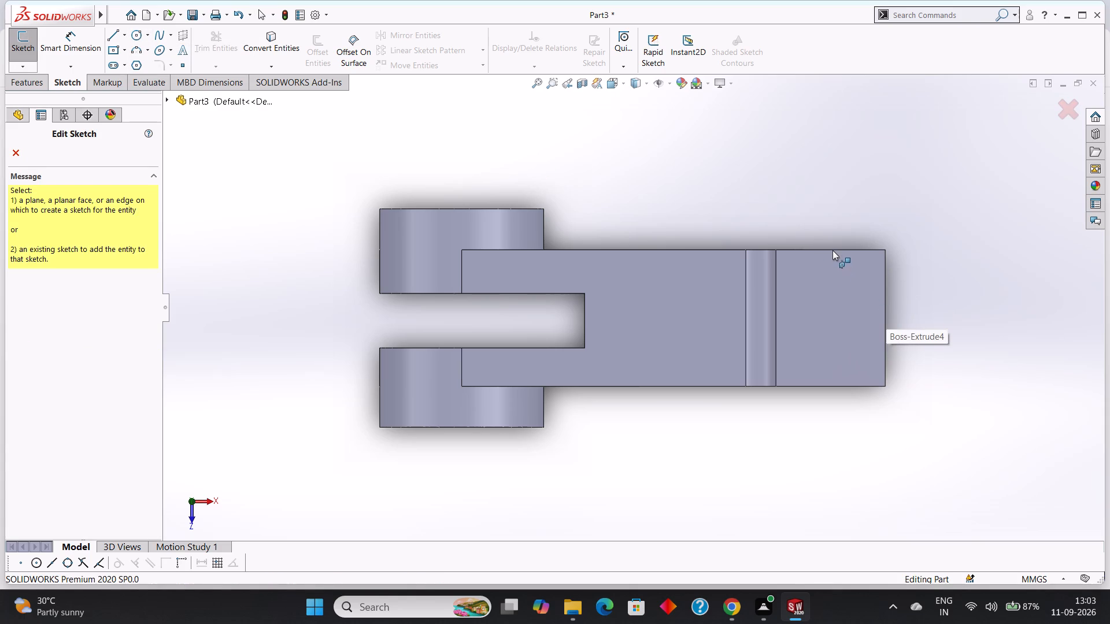
{"action": "left_click", "coordinate": [835, 296]}
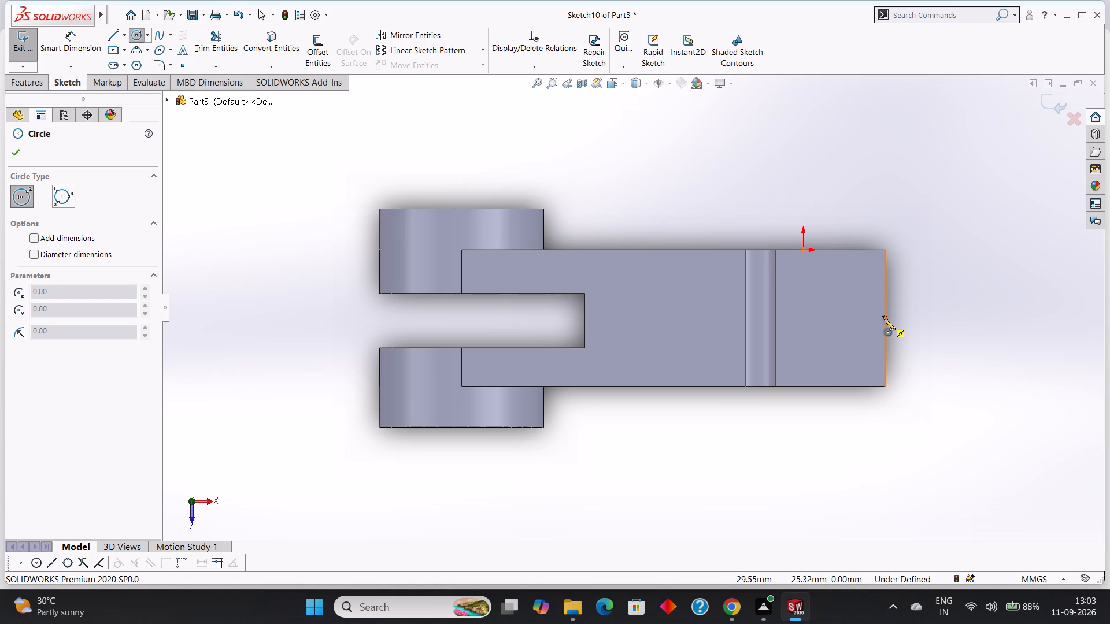
{"action": "left_click", "coordinate": [831, 316]}
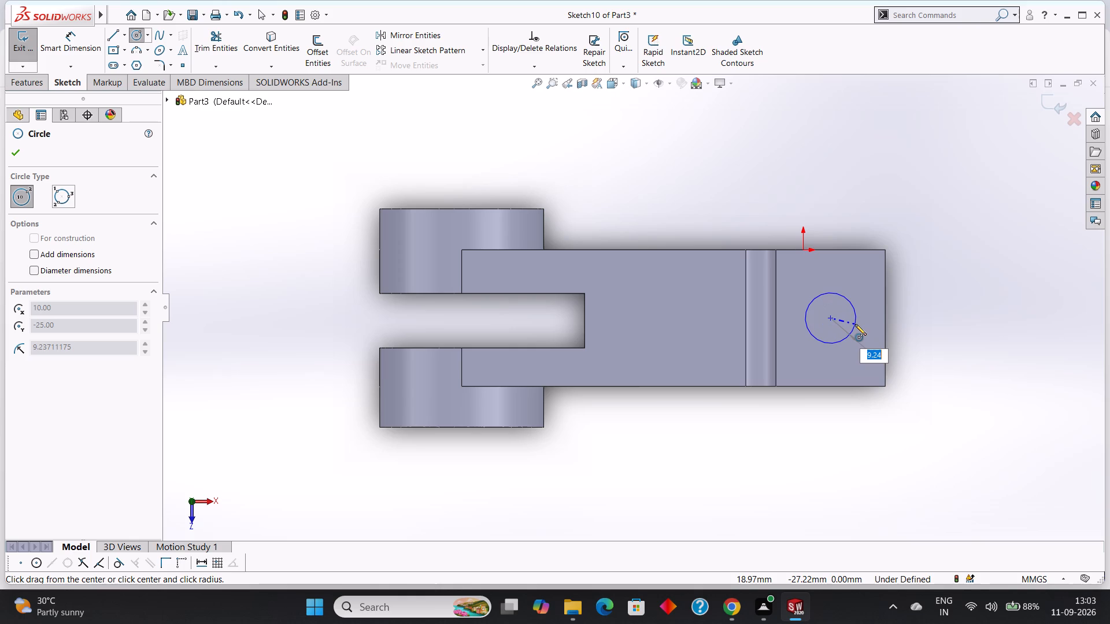
{"action": "type", "text": "7.5"}
{"action": "key", "text": "Return"}
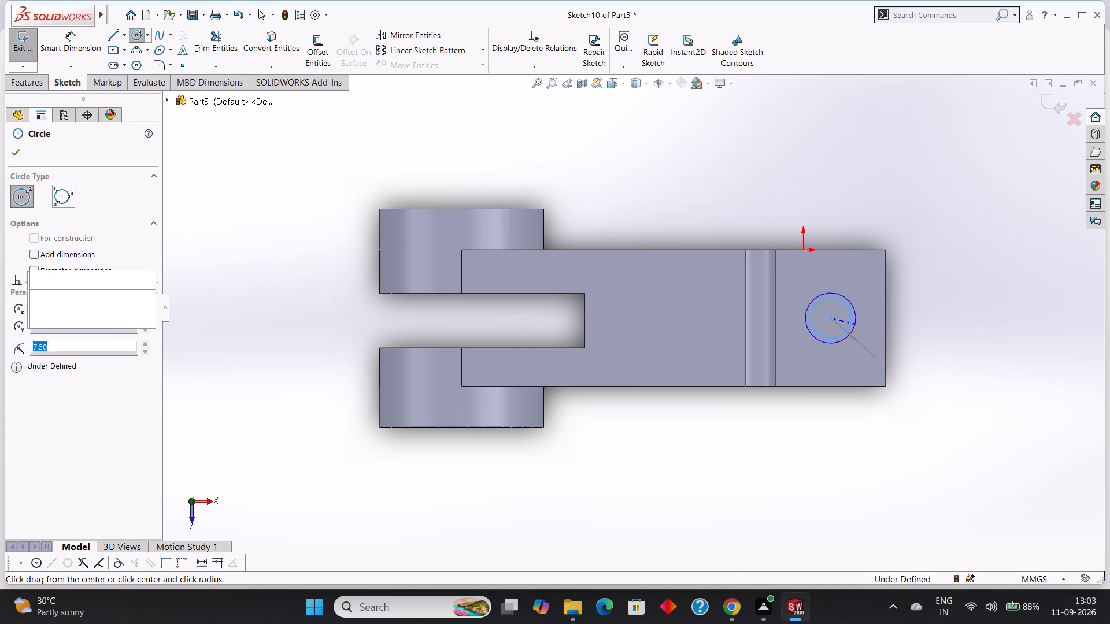
Sketch a concentric circle of radius 15 mm around the 7.5 mm radius circle.
{"action": "left_click", "coordinate": [832, 318]}
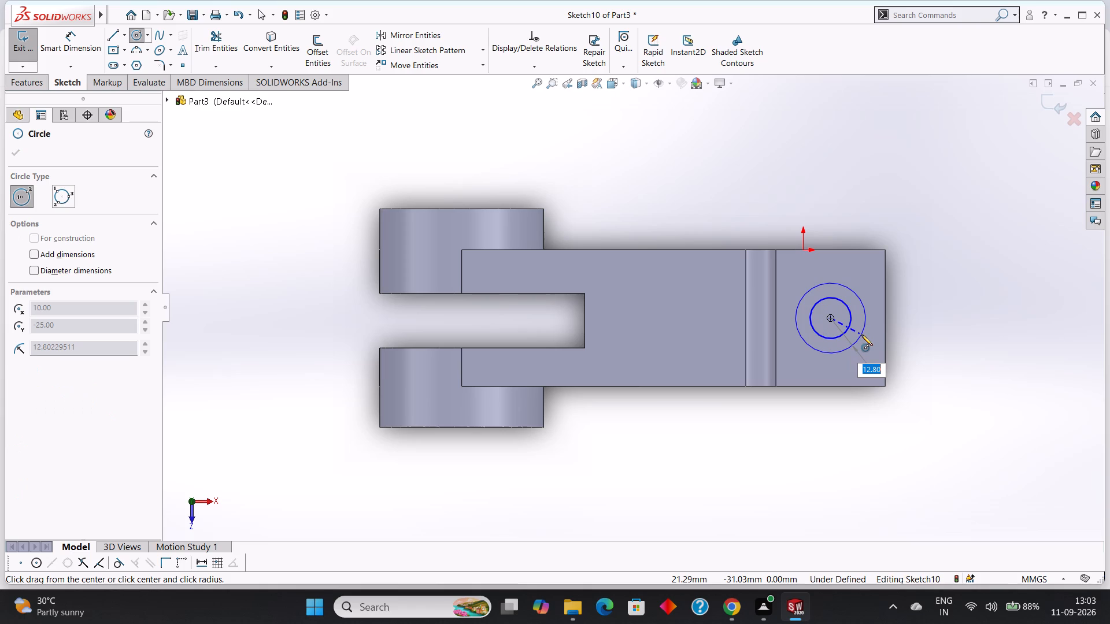
{"action": "type", "text": "15"}
{"action": "key", "text": "Return"}
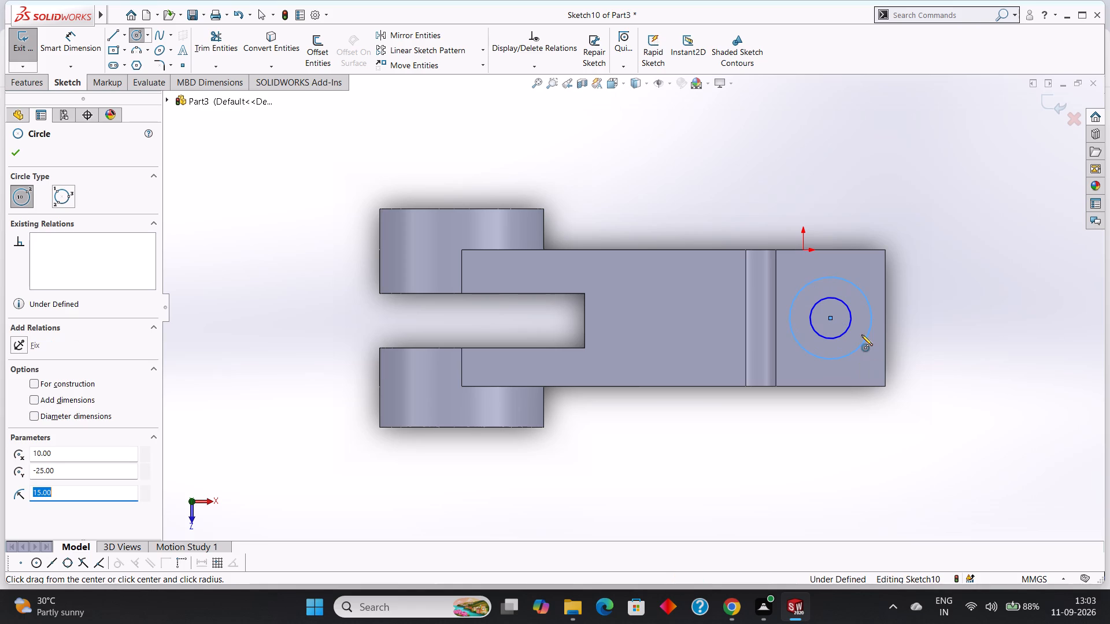
{"action": "left_click", "coordinate": [21, 160]}
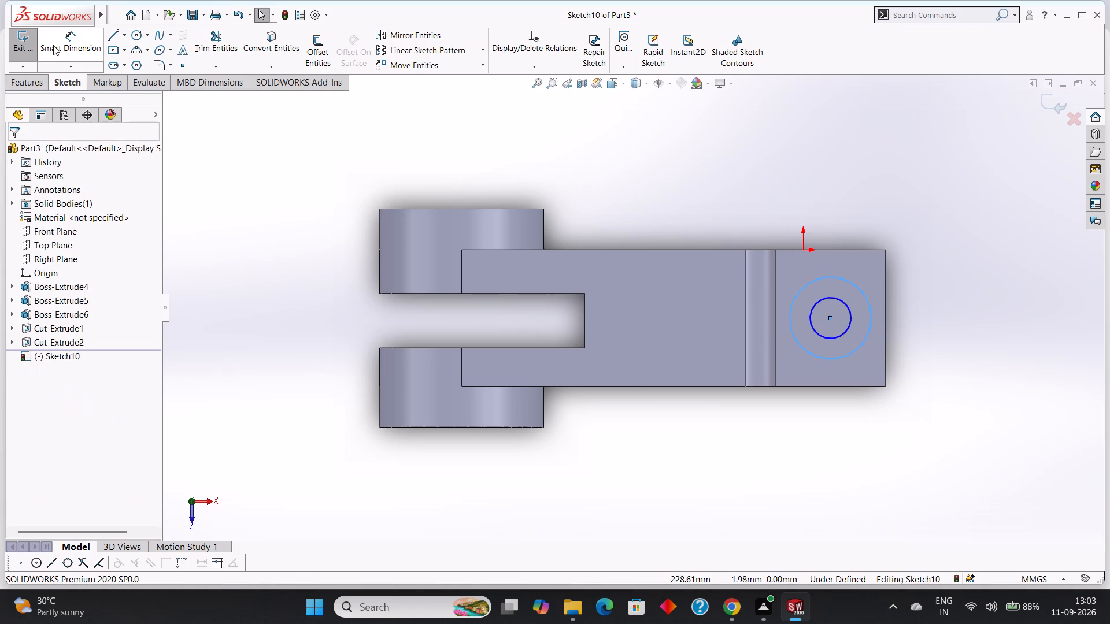
Dimension the inner circle's diameter as 15 mm and the outer circle's diameter as 30 mm.
{"action": "left_click", "coordinate": [54, 44]}
{"action": "left_click", "coordinate": [845, 307]}
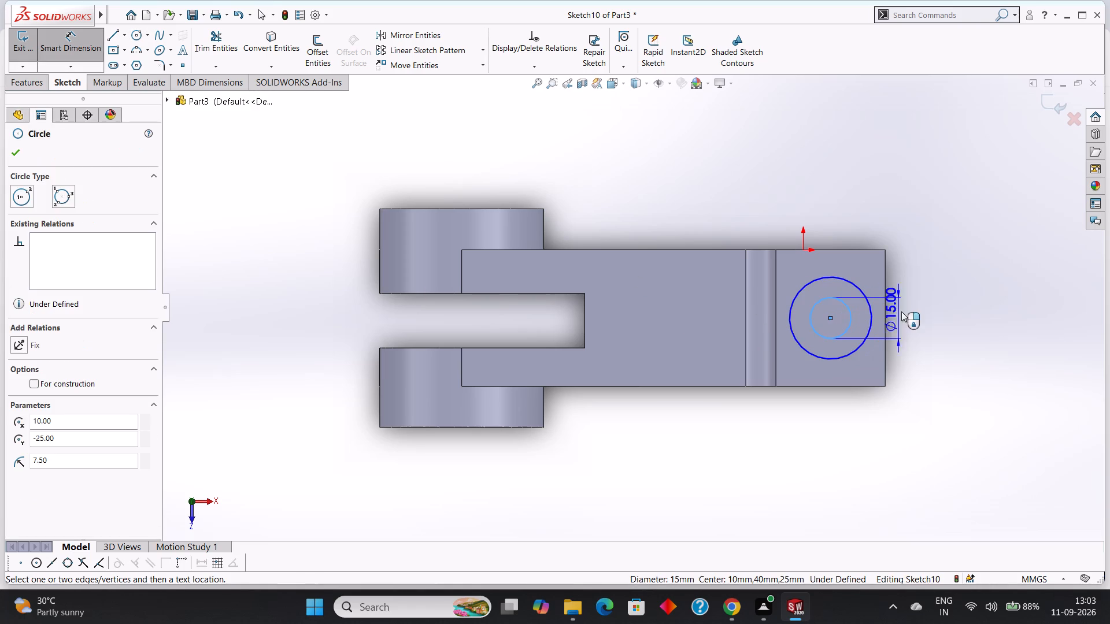
{"action": "left_click", "coordinate": [917, 311]}
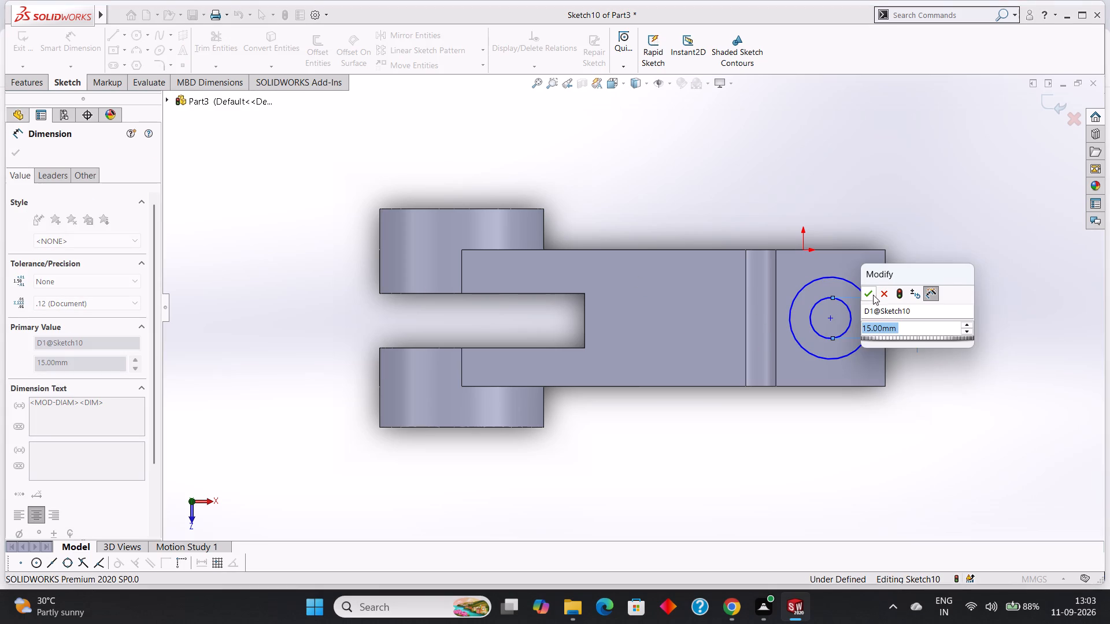
{"action": "left_click", "coordinate": [872, 294]}
{"action": "left_click", "coordinate": [852, 283]}
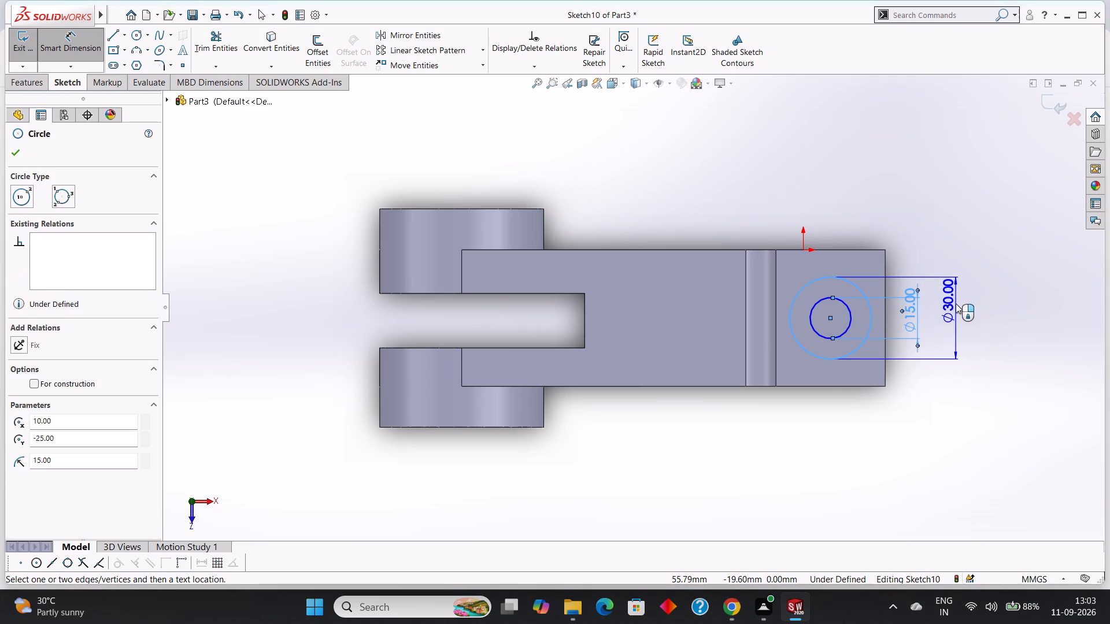
{"action": "left_click", "coordinate": [956, 303]}
{"action": "left_click", "coordinate": [906, 288]}
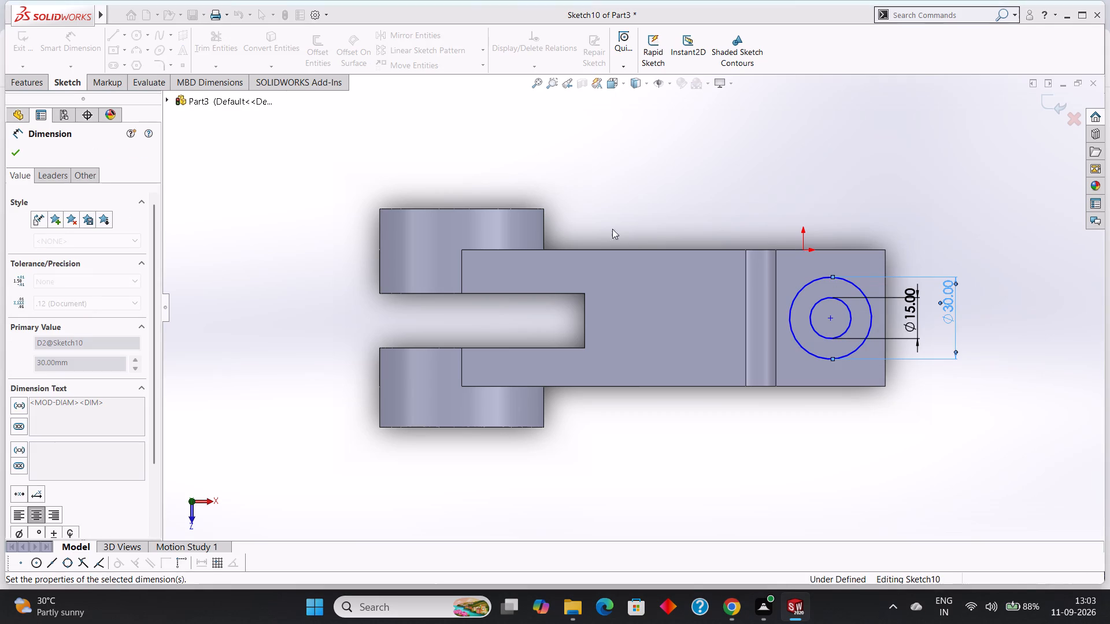
{"action": "left_click", "coordinate": [18, 149]}
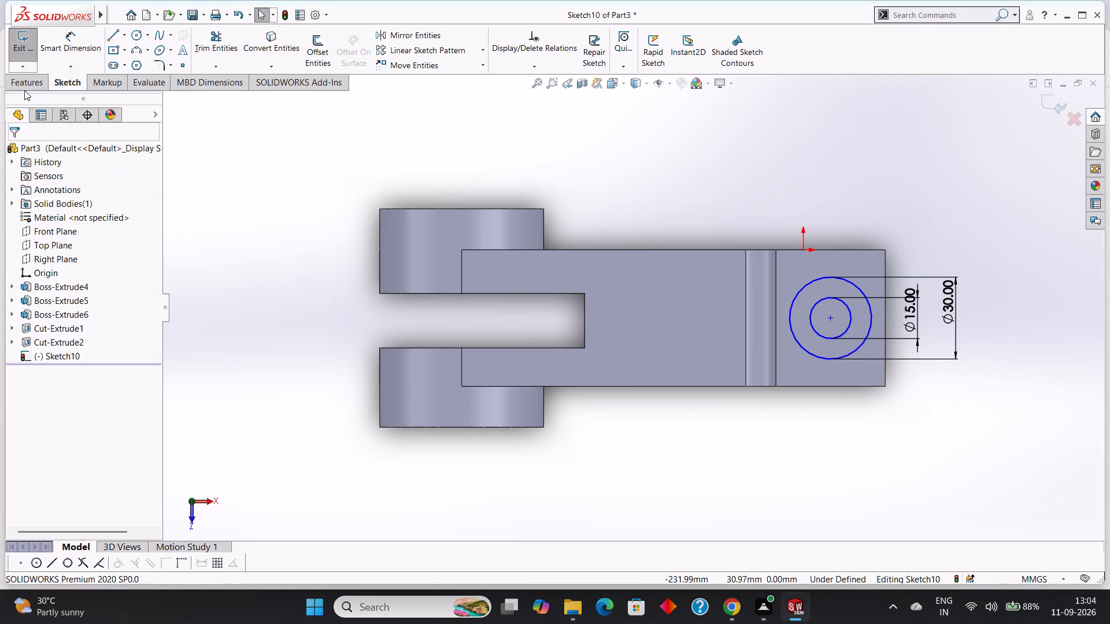
Extrude the ring profile between the 15 mm and 30 mm circles 40 mm upward from the end block, merging the result.
{"action": "left_click", "coordinate": [25, 86]}
{"action": "left_click", "coordinate": [39, 44]}
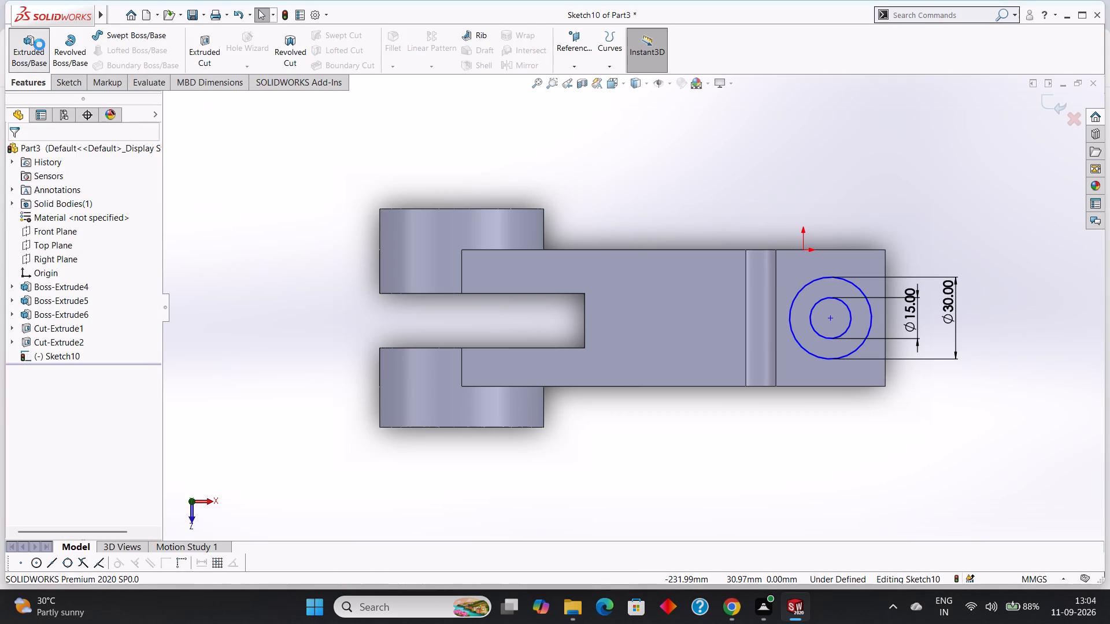
{"action": "middle_click_drag", "start_coordinate": [819, 480], "coordinate": [821, 462]}
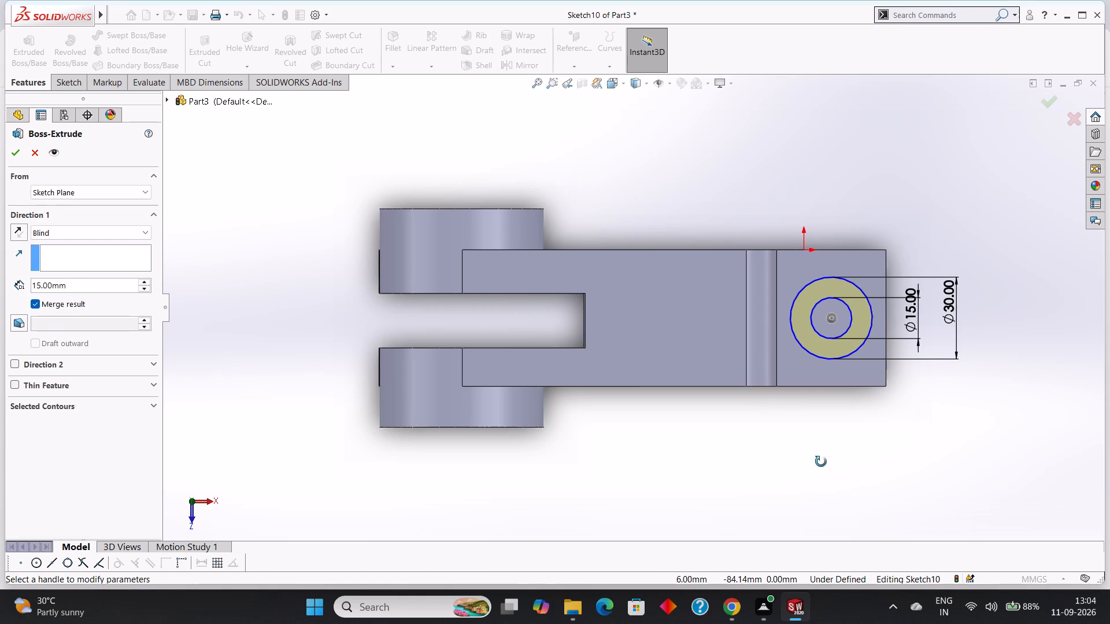
{"action": "middle_click_drag", "start_coordinate": [821, 462], "coordinate": [818, 347]}
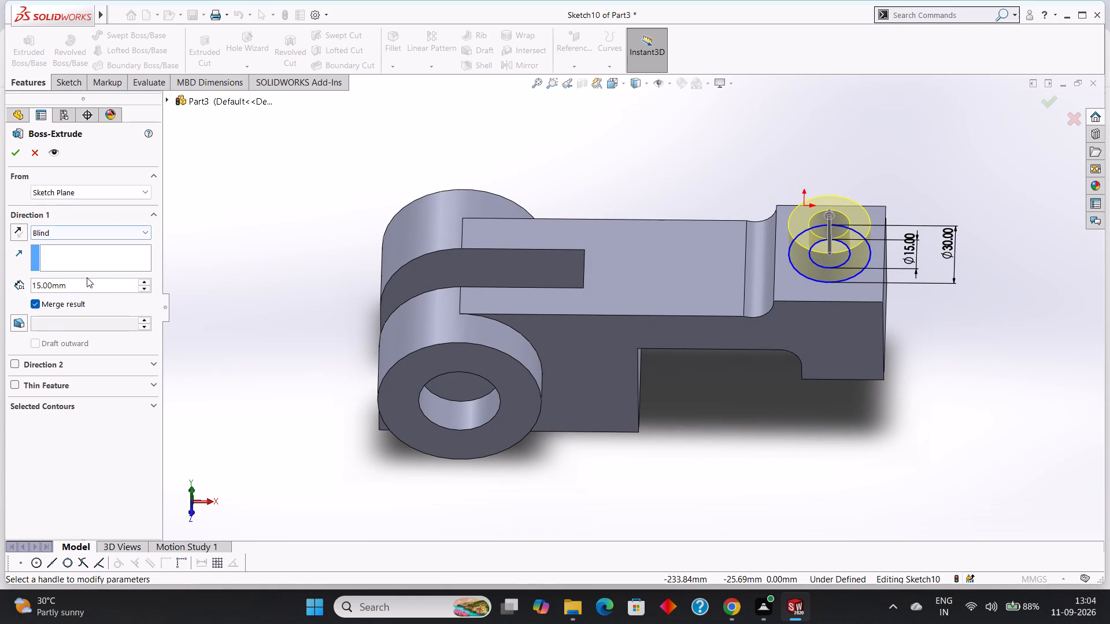
{"action": "left_click", "coordinate": [90, 280]}
{"action": "left_click_drag", "start_coordinate": [90, 280], "coordinate": [28, 280]}
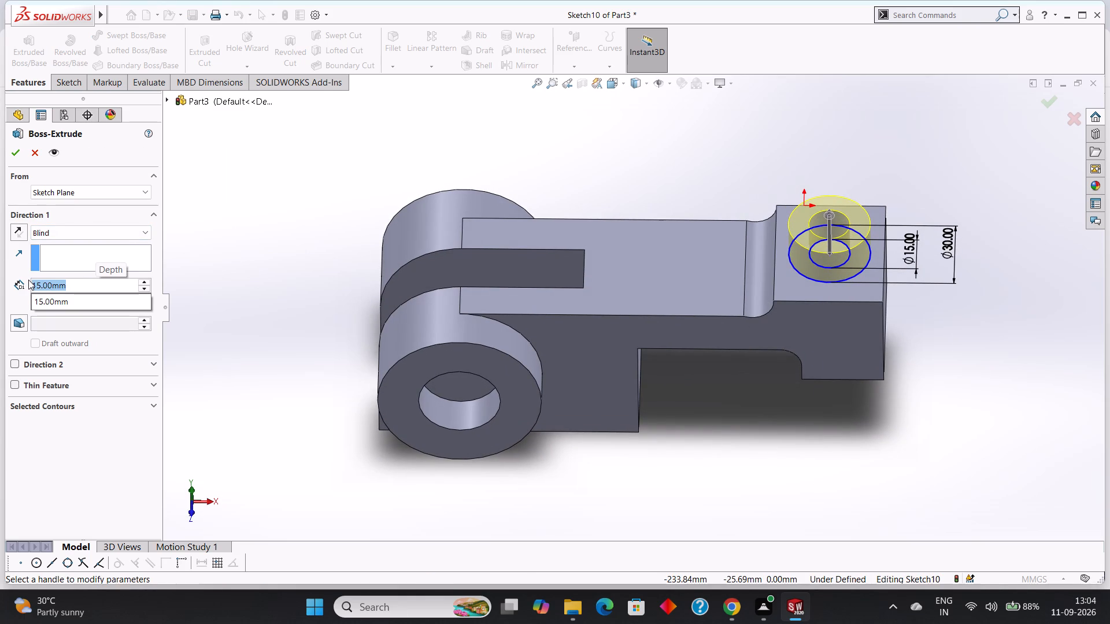
{"action": "type", "text": "40"}
{"action": "key", "text": "Return"}
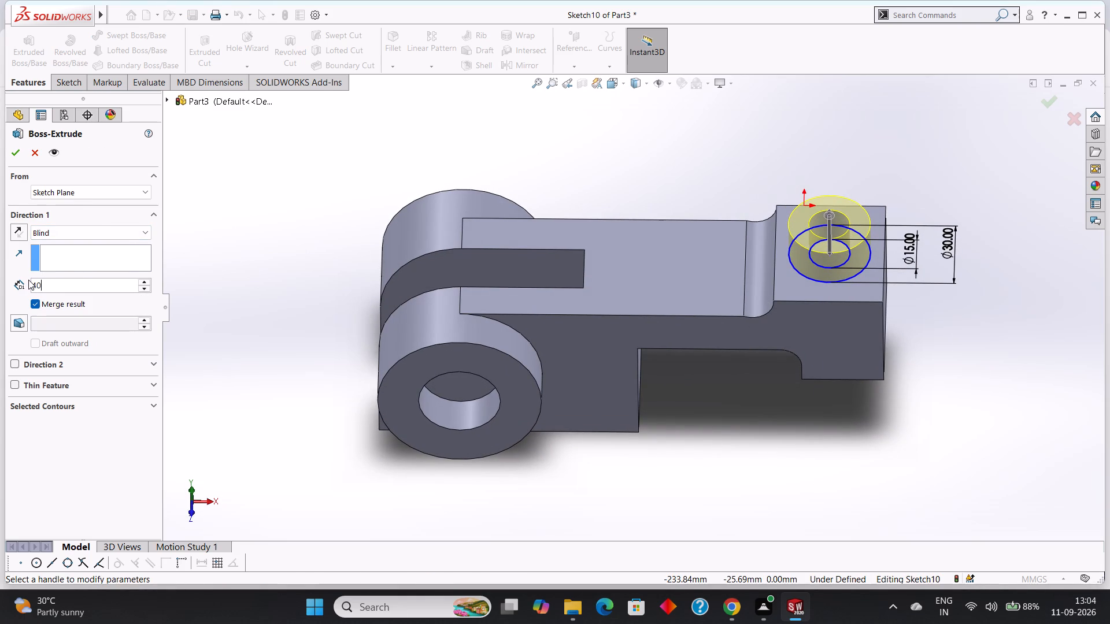
{"action": "left_click", "coordinate": [18, 150]}
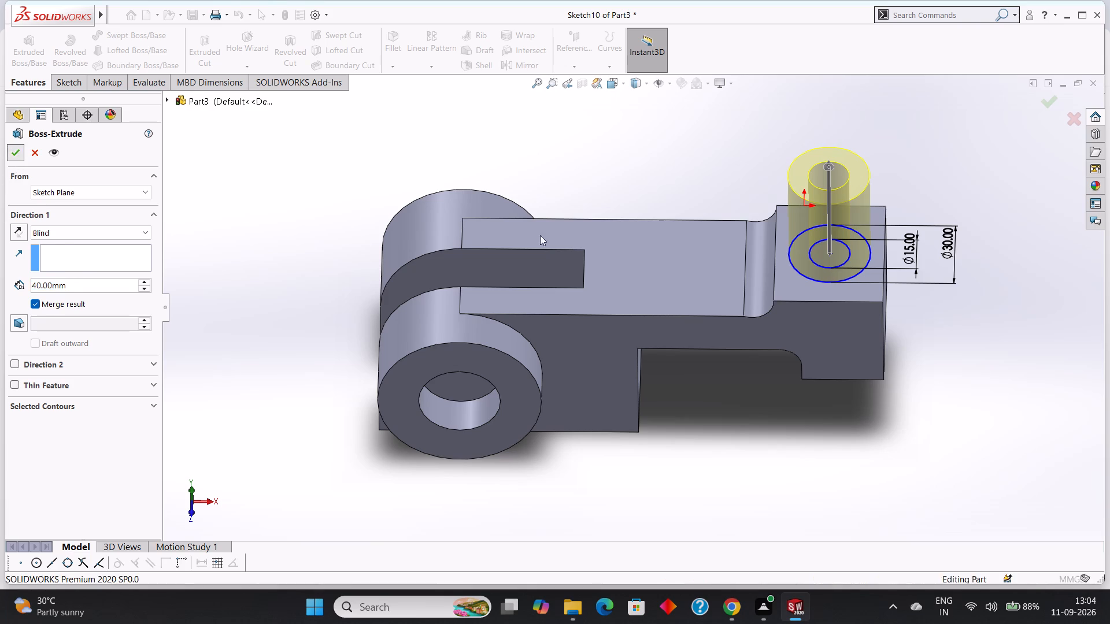
{"action": "left_click", "coordinate": [721, 138]}
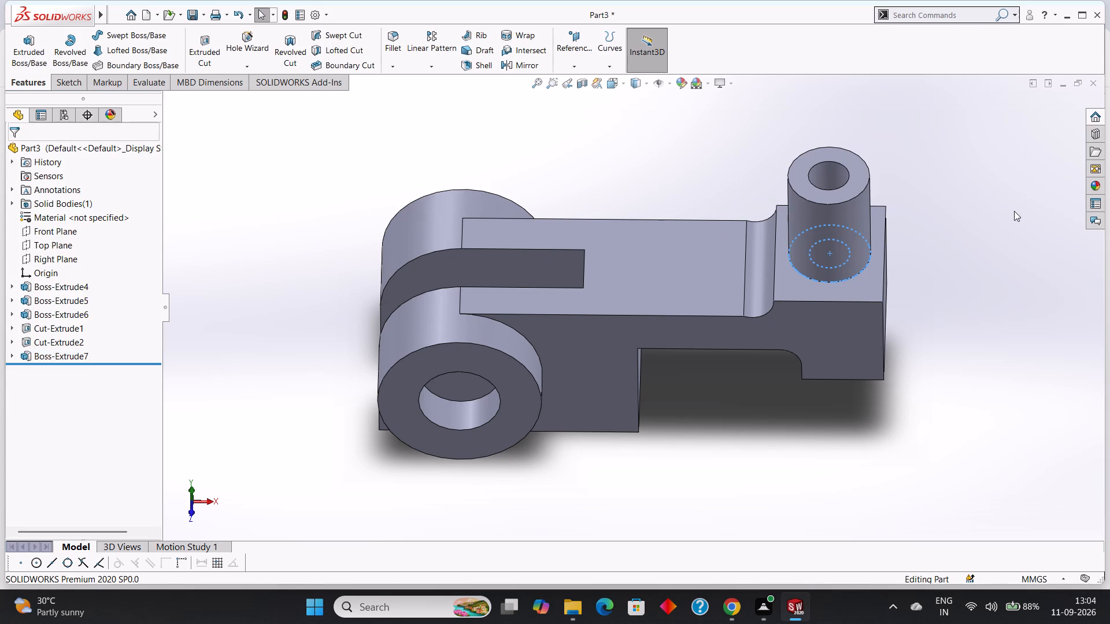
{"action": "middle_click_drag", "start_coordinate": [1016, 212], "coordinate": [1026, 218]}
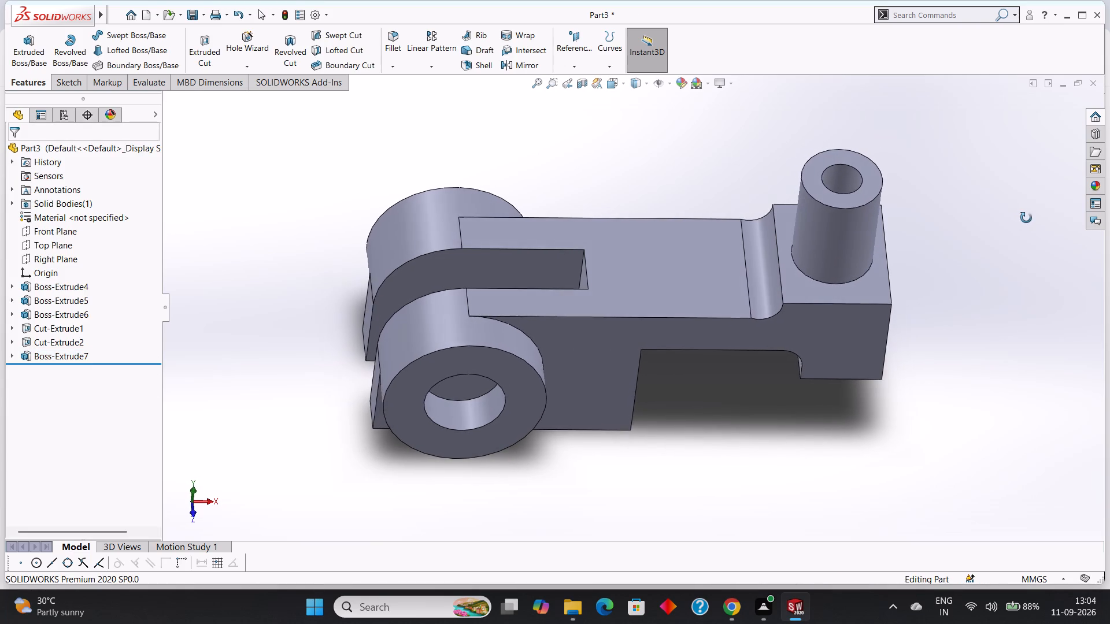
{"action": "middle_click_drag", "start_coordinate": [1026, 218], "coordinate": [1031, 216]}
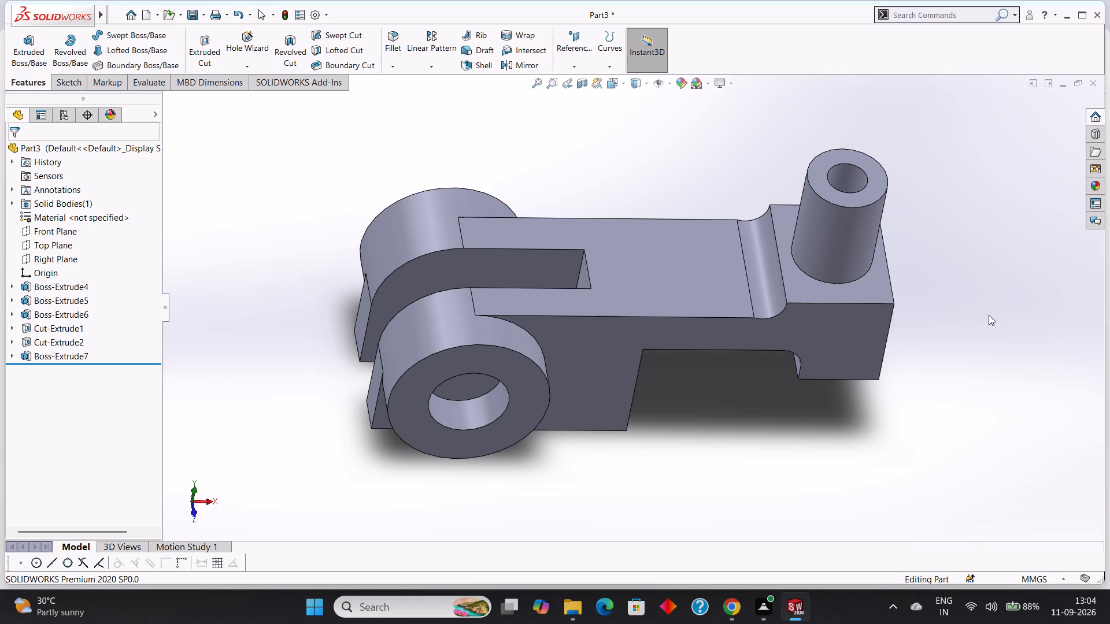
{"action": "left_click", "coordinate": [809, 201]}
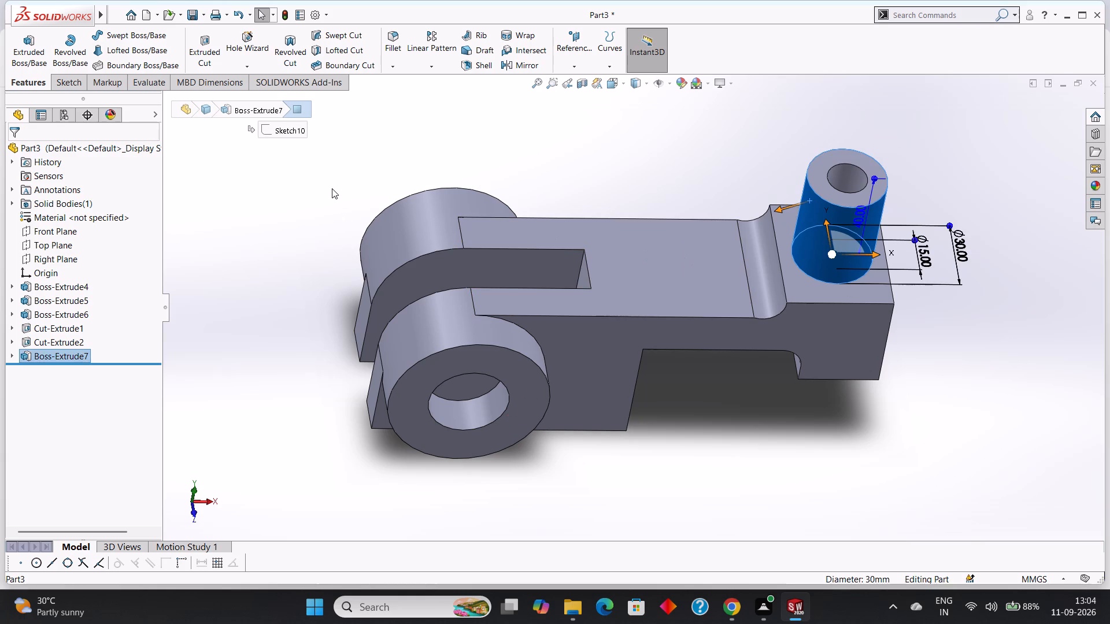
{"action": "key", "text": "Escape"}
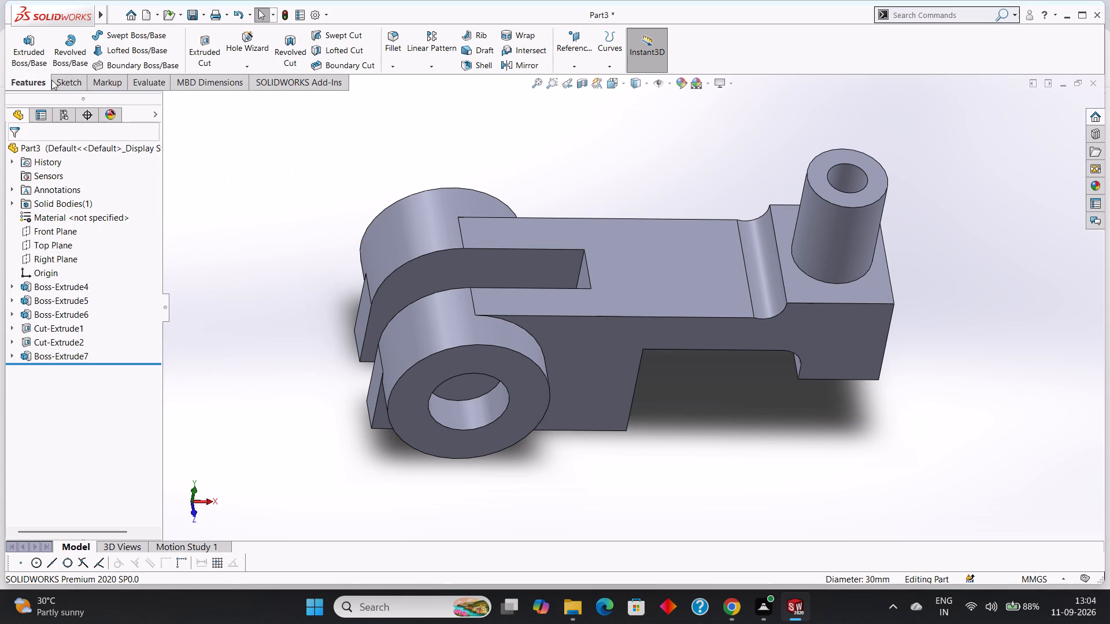
Create a reference plane offset 25 mm from the Front Plane, running lengthwise through the part.
{"action": "left_click", "coordinate": [574, 65]}
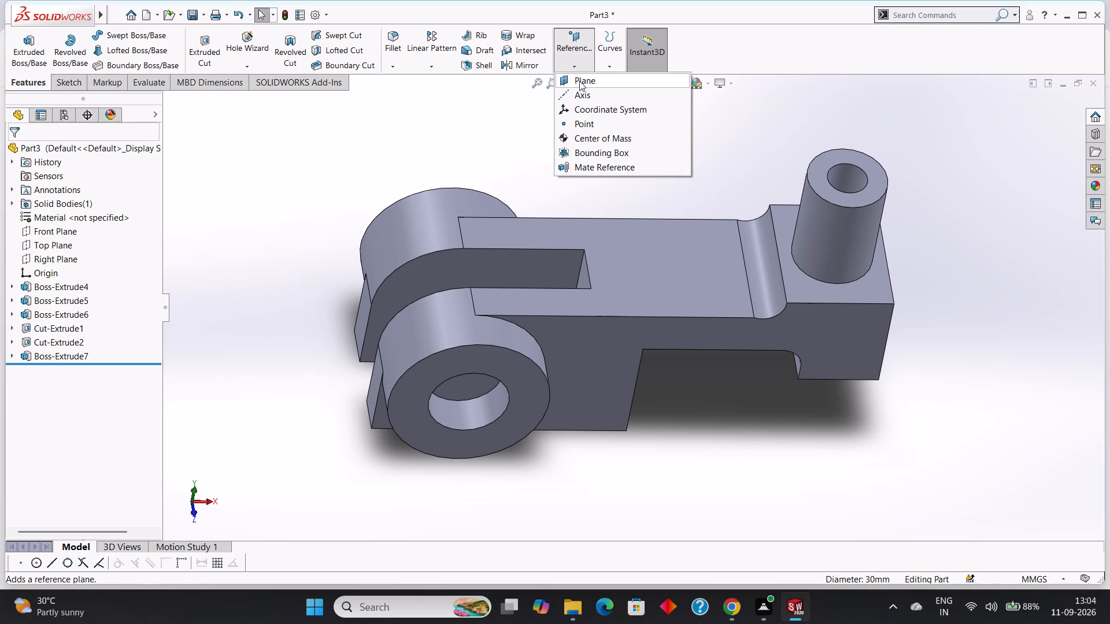
{"action": "left_click", "coordinate": [579, 84]}
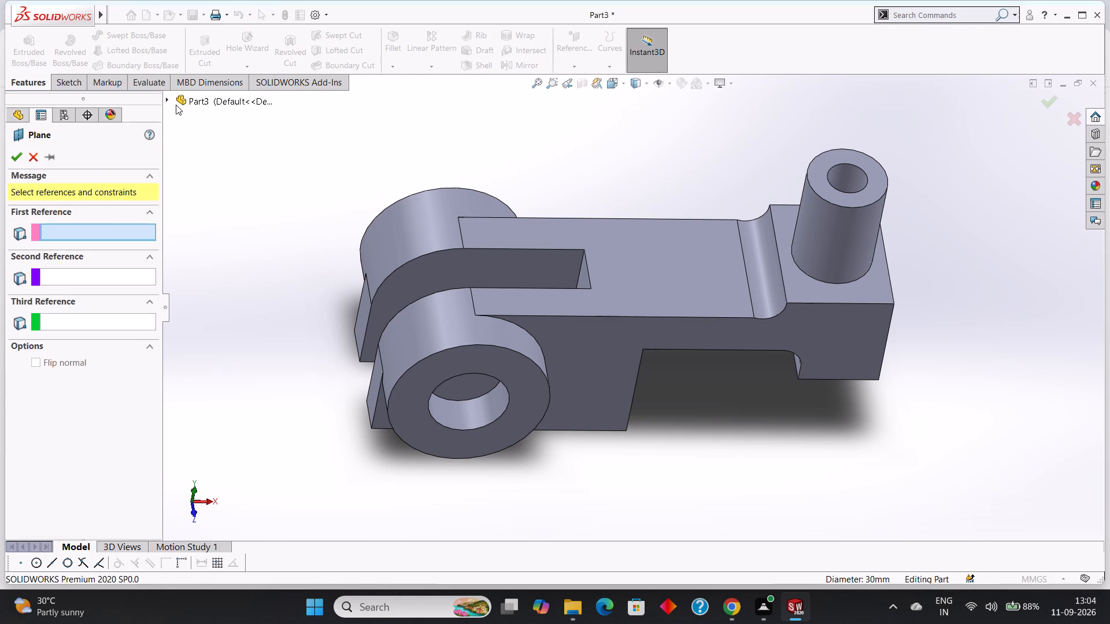
{"action": "left_click", "coordinate": [169, 98]}
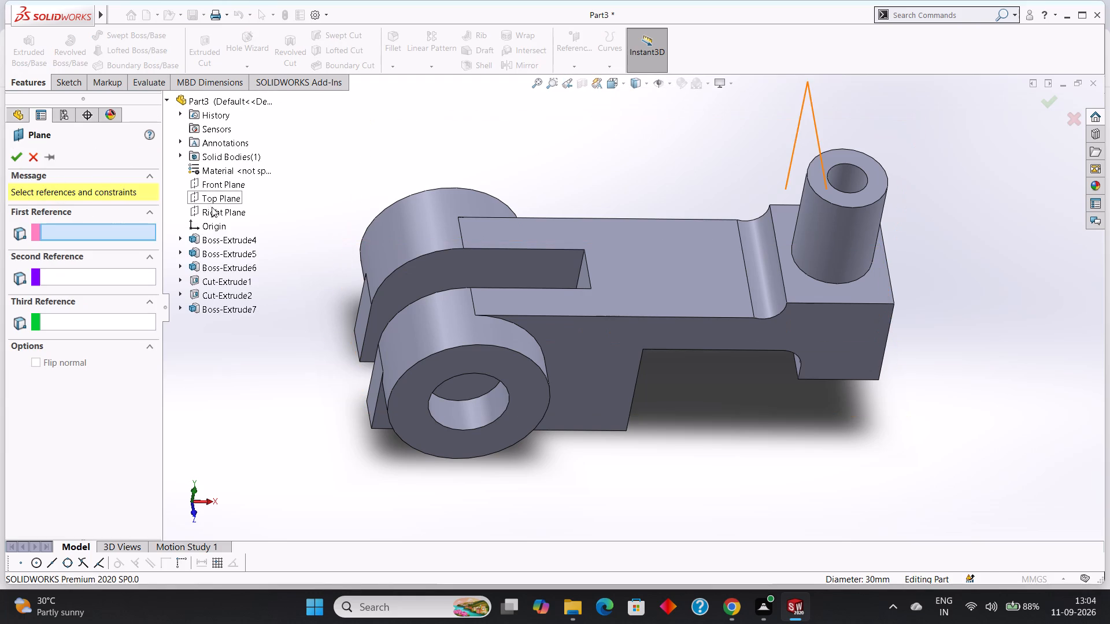
{"action": "left_click", "coordinate": [219, 186]}
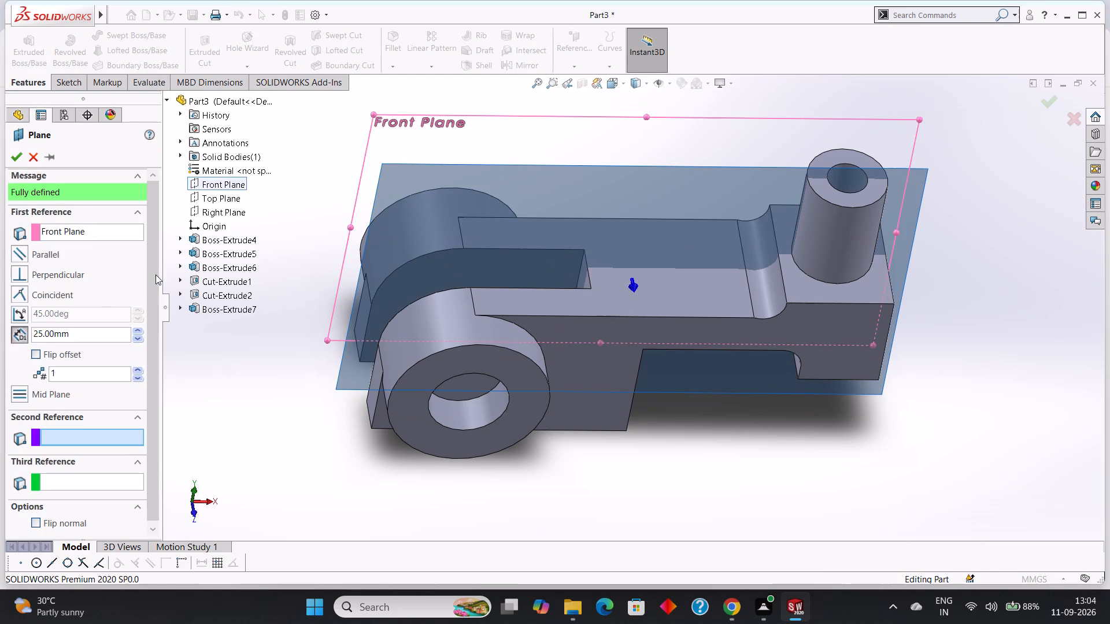
{"action": "left_click", "coordinate": [14, 160]}
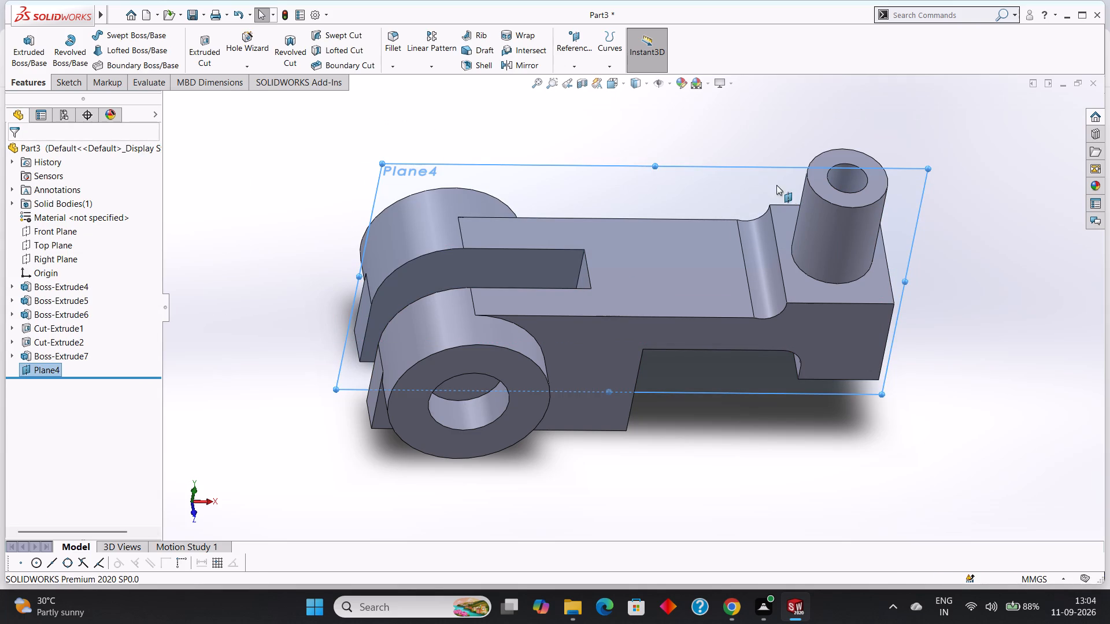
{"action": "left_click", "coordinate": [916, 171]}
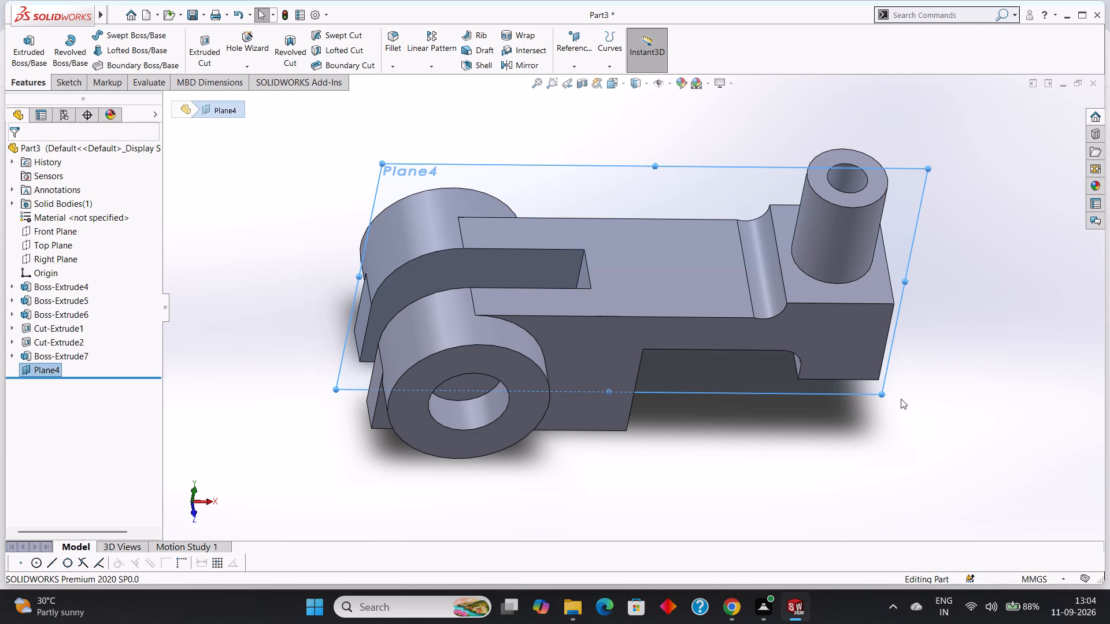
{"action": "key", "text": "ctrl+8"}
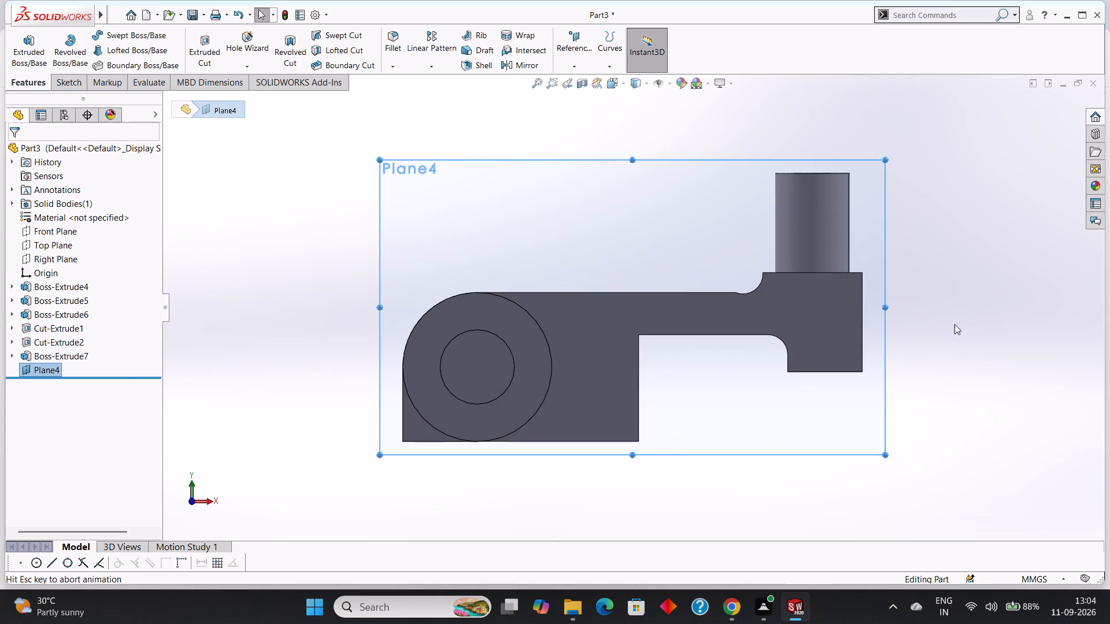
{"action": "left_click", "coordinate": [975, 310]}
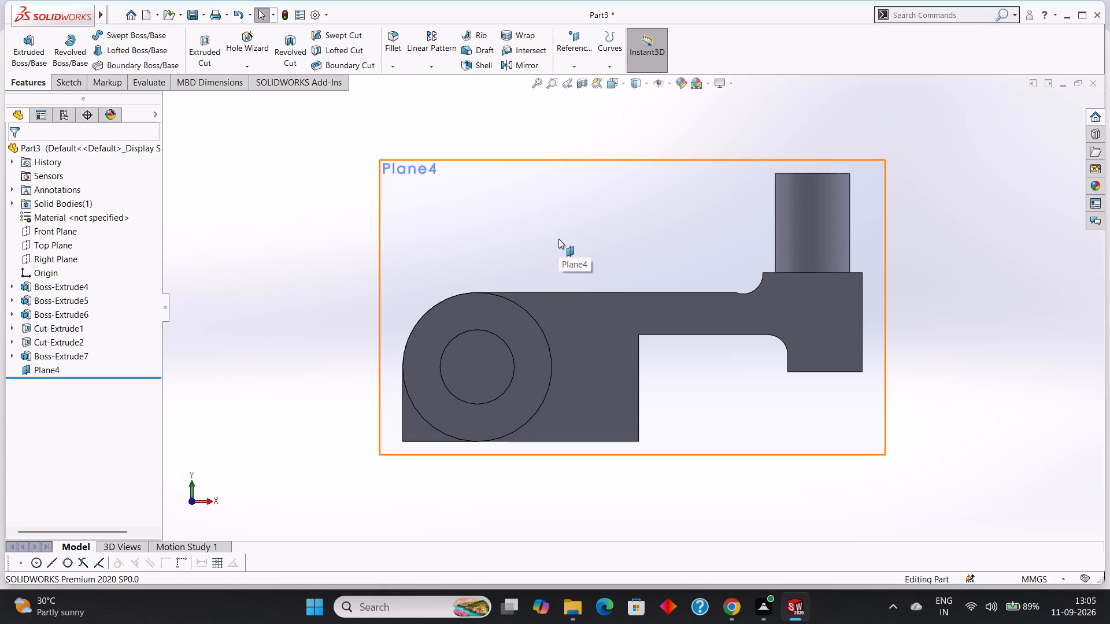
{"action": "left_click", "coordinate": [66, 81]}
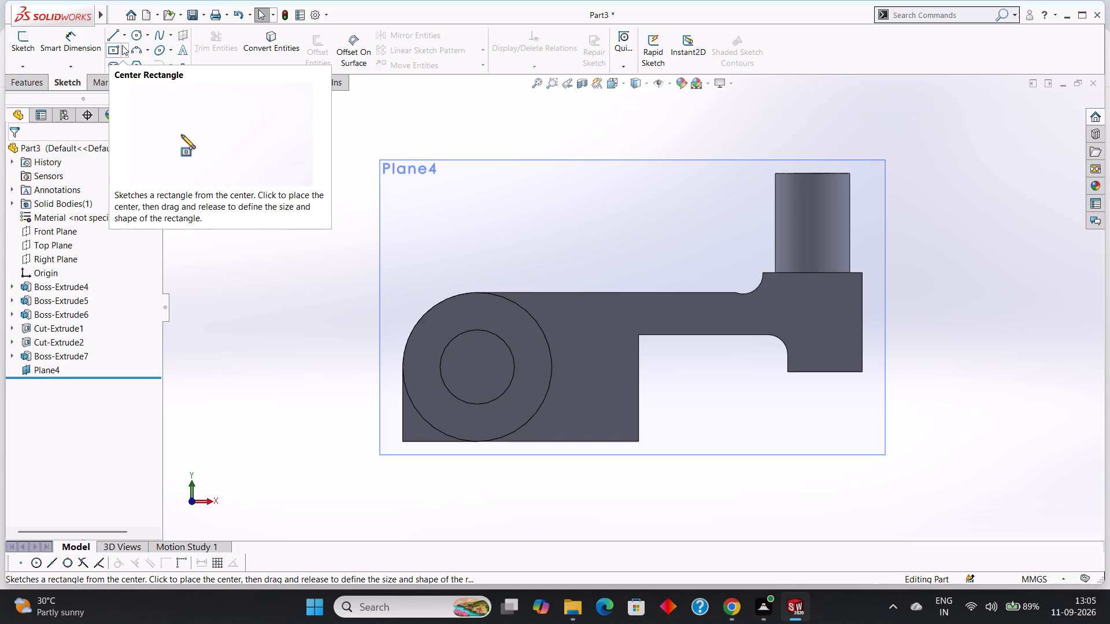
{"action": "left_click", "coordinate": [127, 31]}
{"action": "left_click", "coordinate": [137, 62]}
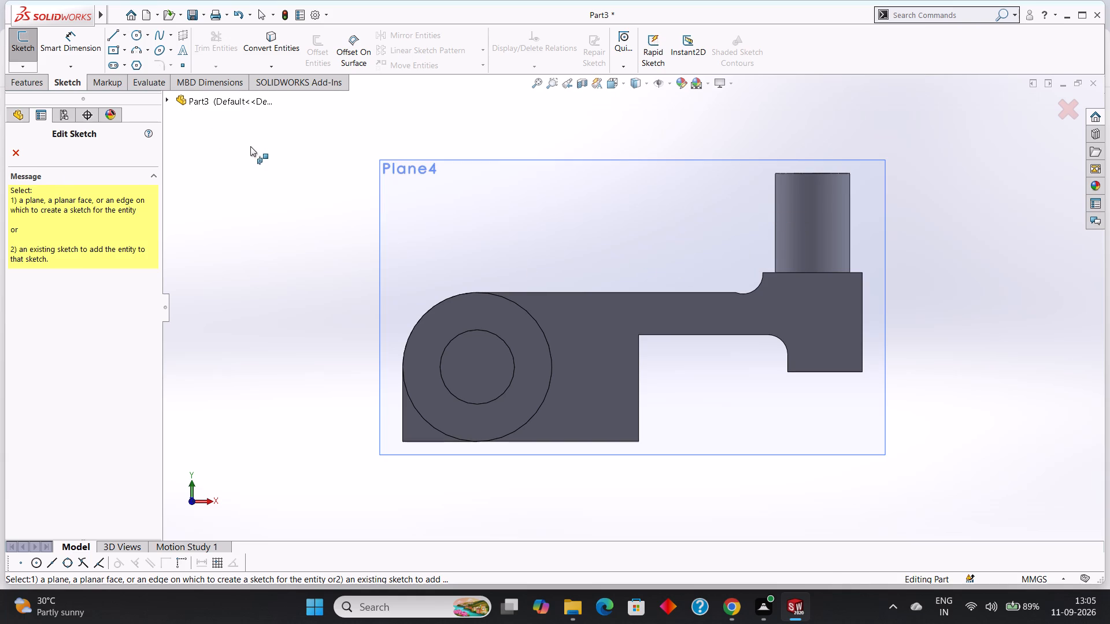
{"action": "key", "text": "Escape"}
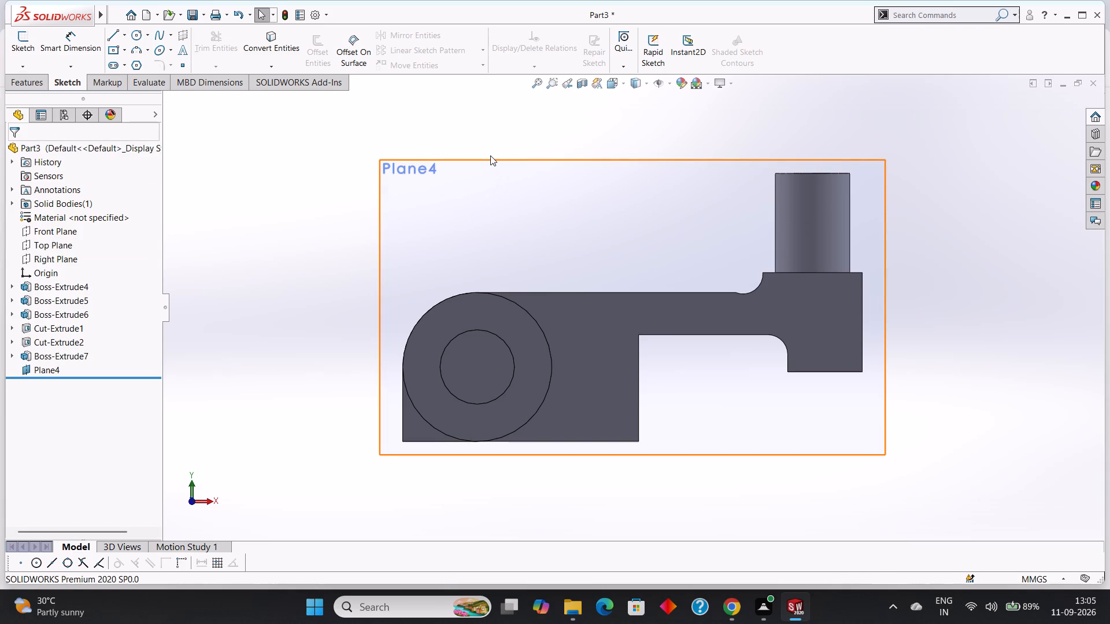
Hide the reference plane offset from the Front Plane.
{"action": "right_click", "coordinate": [490, 155]}
{"action": "key", "text": "Escape"}
{"action": "left_click", "coordinate": [480, 159]}
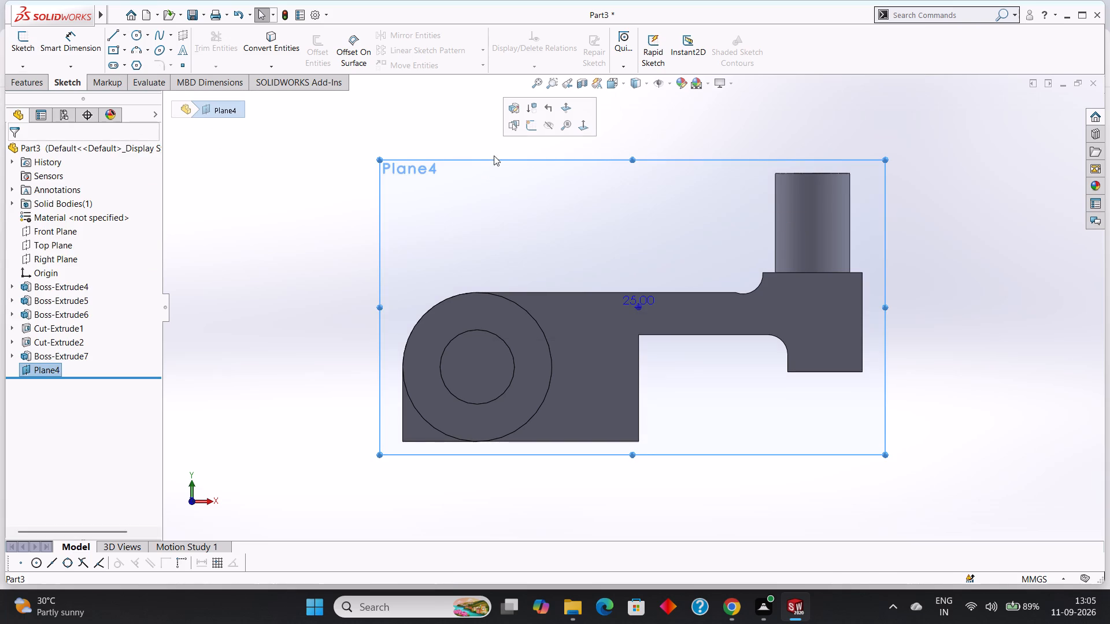
{"action": "left_click", "coordinate": [547, 128]}
{"action": "middle_click", "coordinate": [550, 125]}
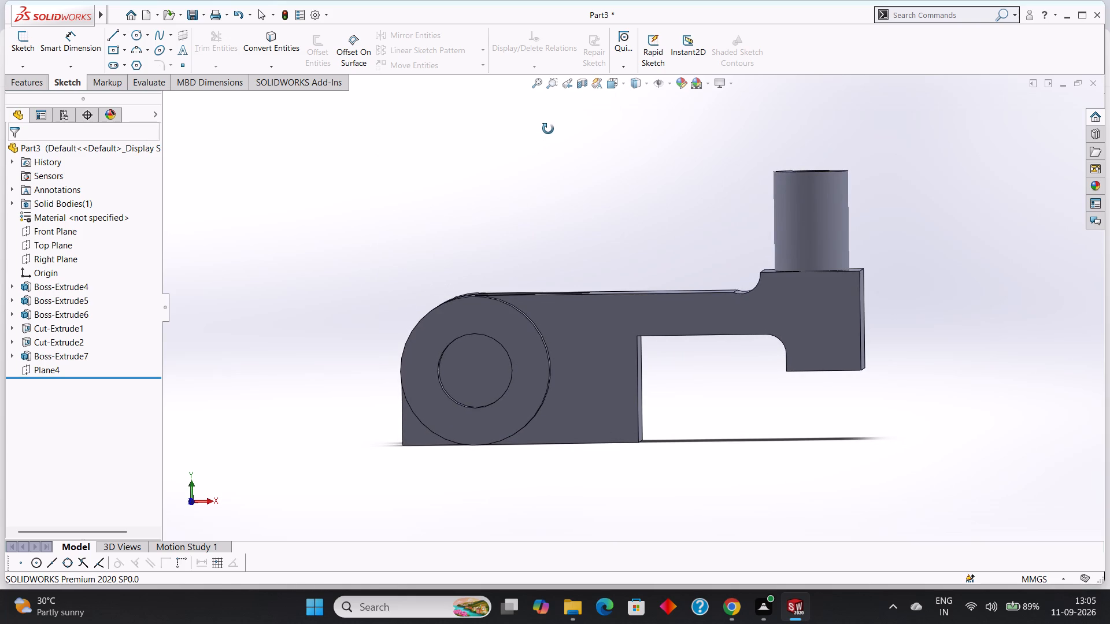
Open a centerline sketch on the flat top face of the arm beside the end block.
{"action": "left_click", "coordinate": [123, 34]}
{"action": "left_click", "coordinate": [139, 61]}
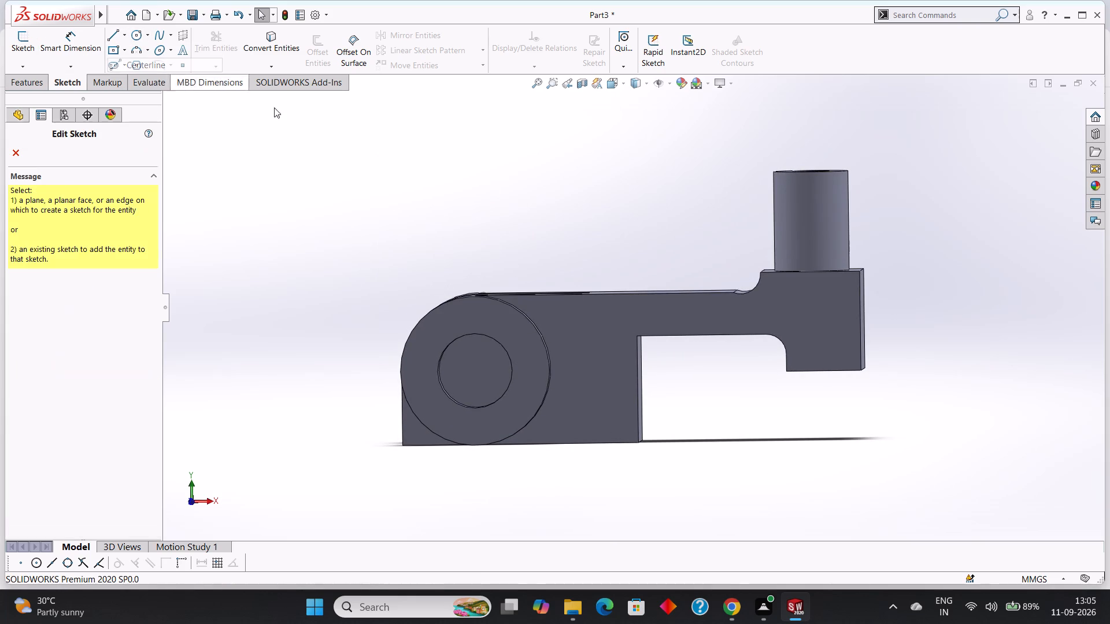
{"action": "left_click", "coordinate": [720, 294]}
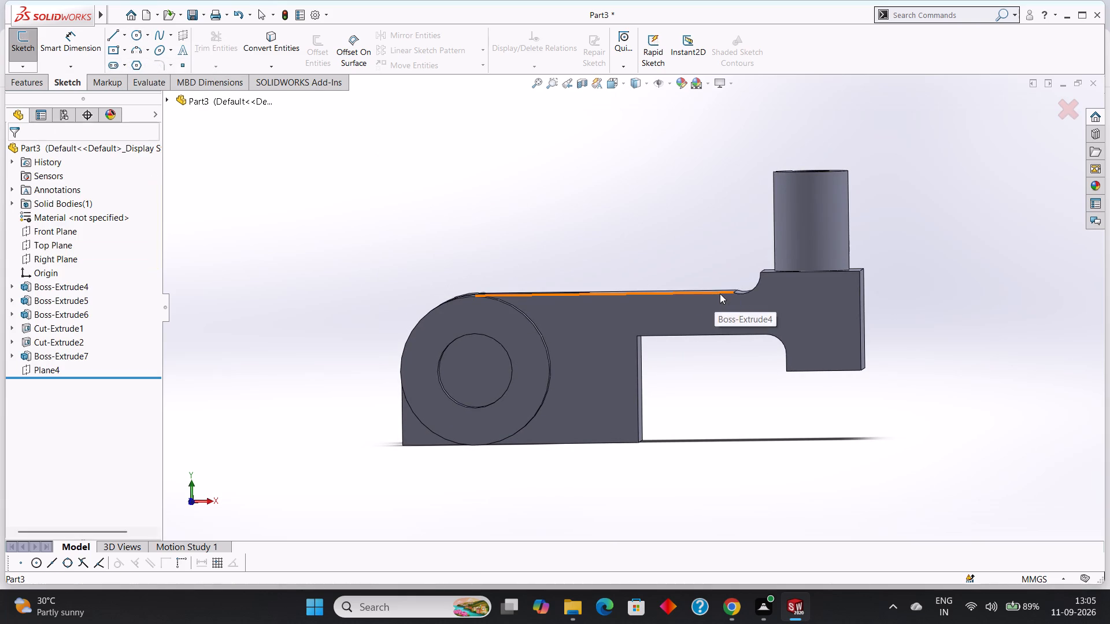
{"action": "middle_click_drag", "start_coordinate": [610, 185], "coordinate": [620, 223]}
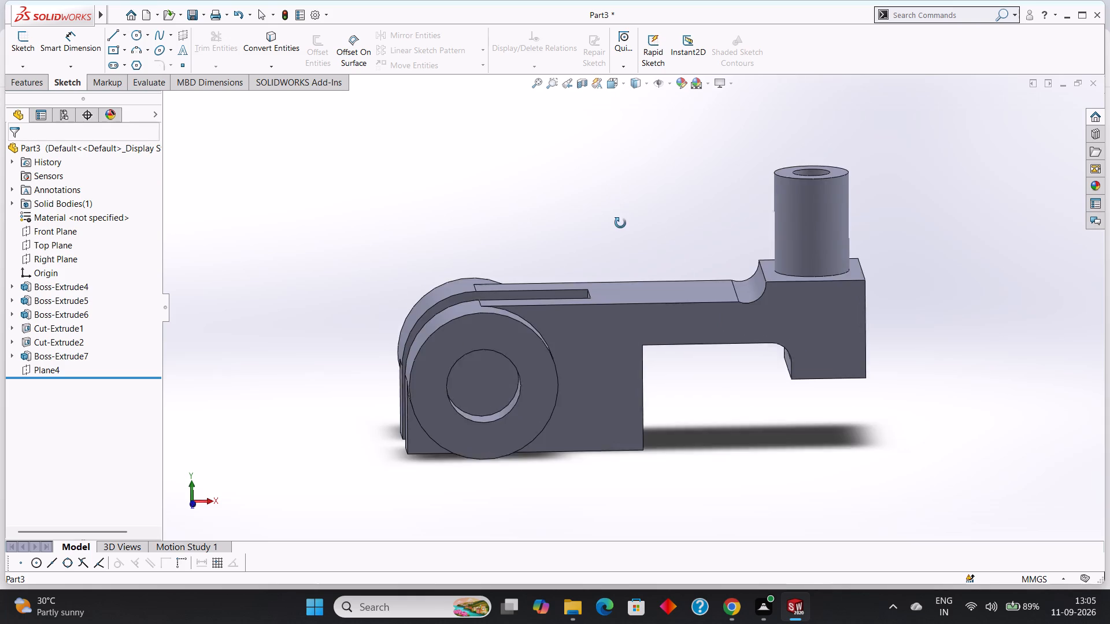
{"action": "middle_click_drag", "start_coordinate": [620, 223], "coordinate": [620, 225]}
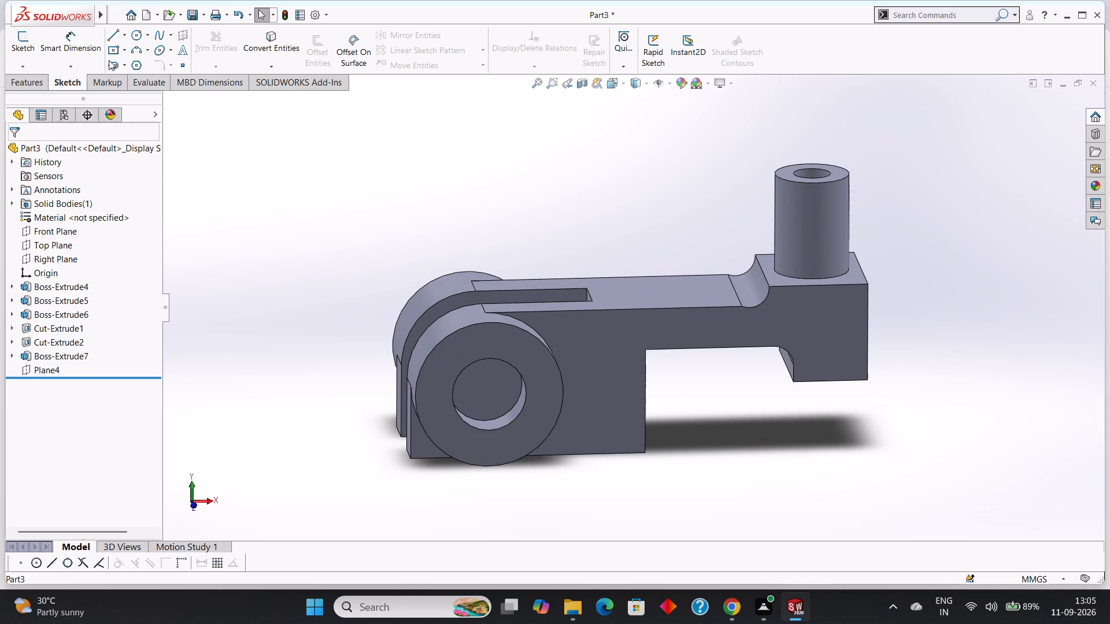
{"action": "left_click", "coordinate": [123, 35]}
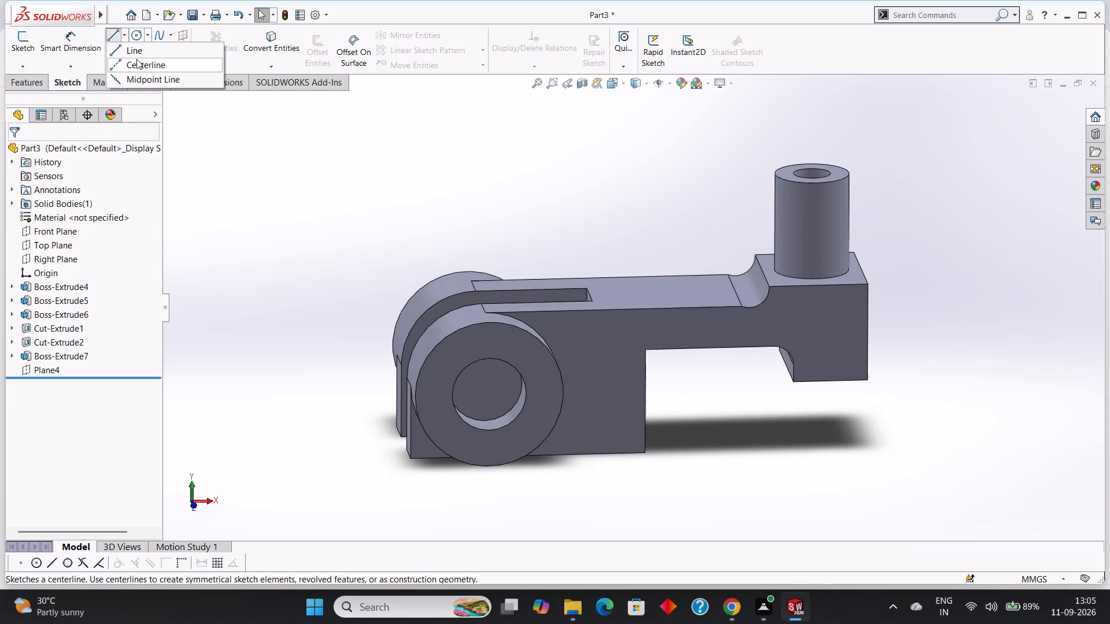
{"action": "left_click", "coordinate": [136, 59]}
{"action": "left_click", "coordinate": [706, 291]}
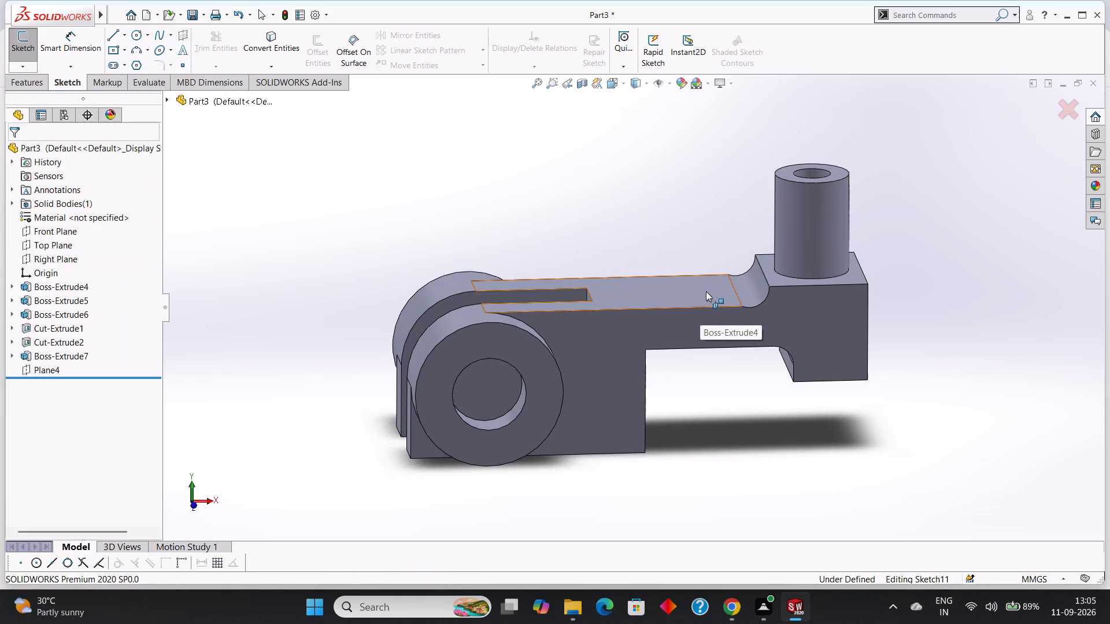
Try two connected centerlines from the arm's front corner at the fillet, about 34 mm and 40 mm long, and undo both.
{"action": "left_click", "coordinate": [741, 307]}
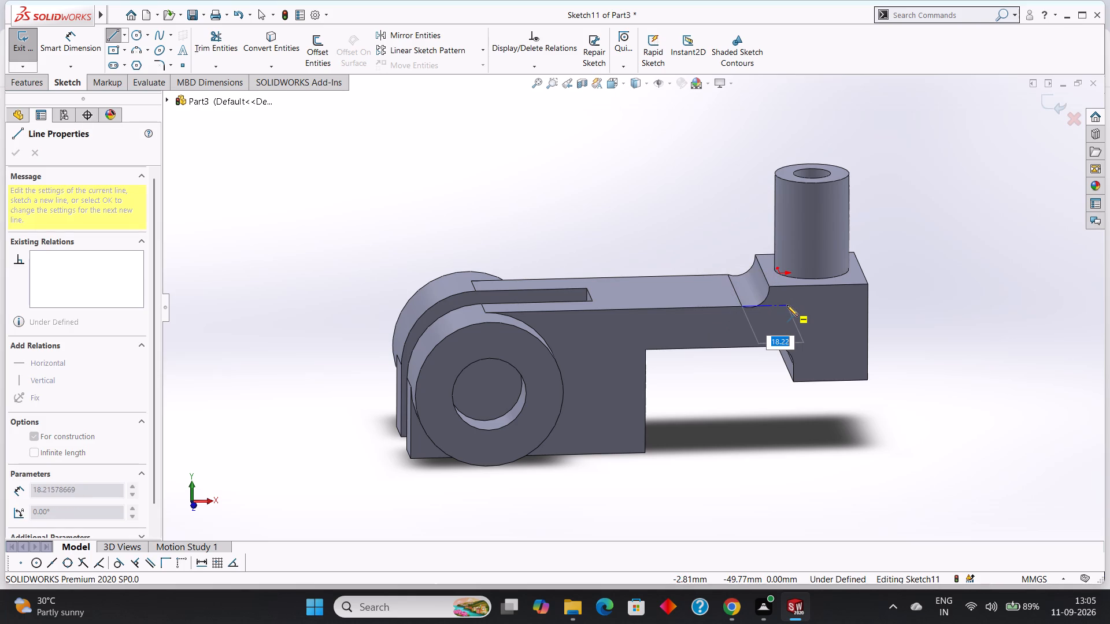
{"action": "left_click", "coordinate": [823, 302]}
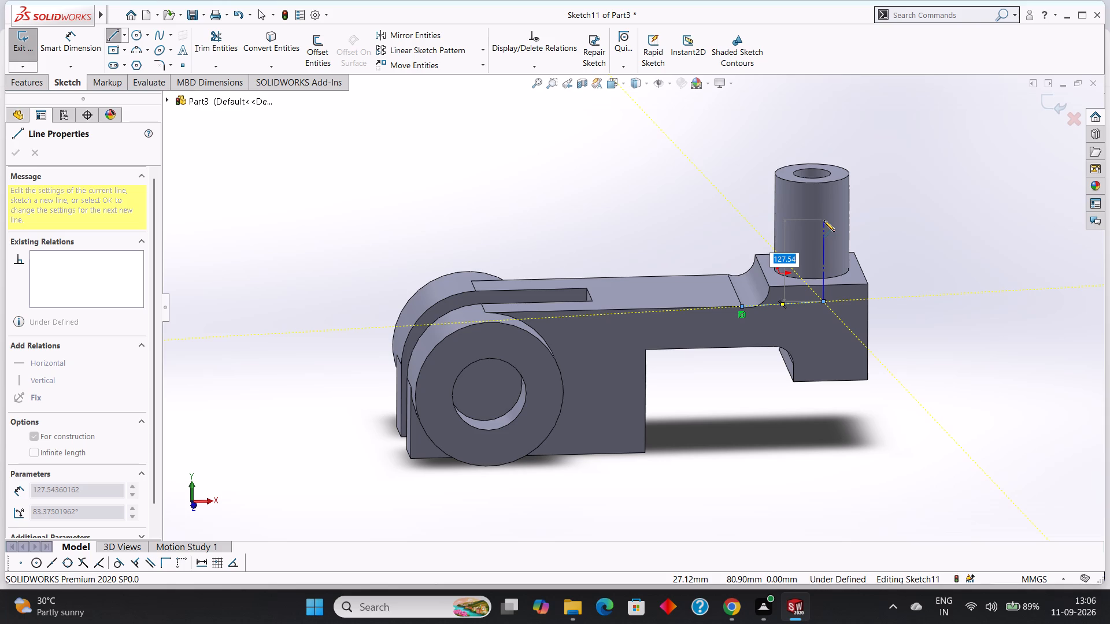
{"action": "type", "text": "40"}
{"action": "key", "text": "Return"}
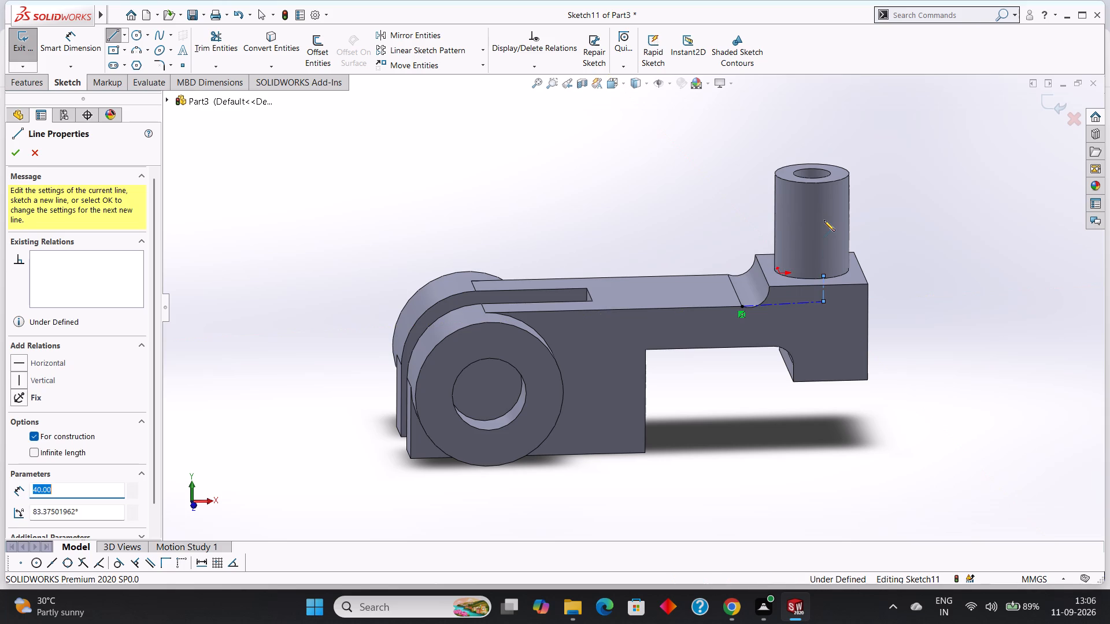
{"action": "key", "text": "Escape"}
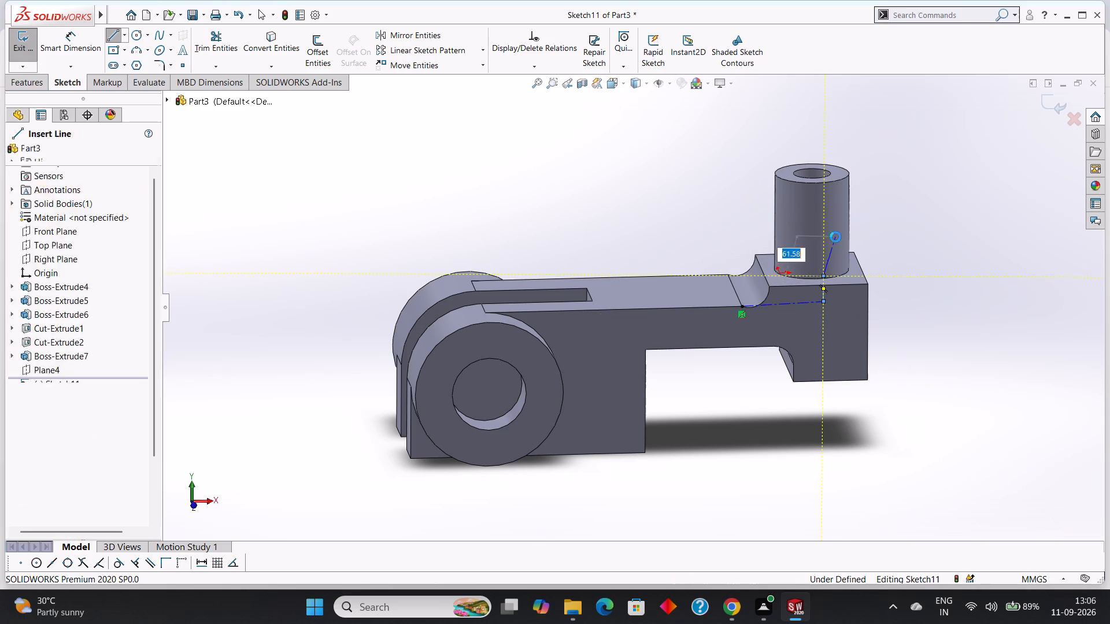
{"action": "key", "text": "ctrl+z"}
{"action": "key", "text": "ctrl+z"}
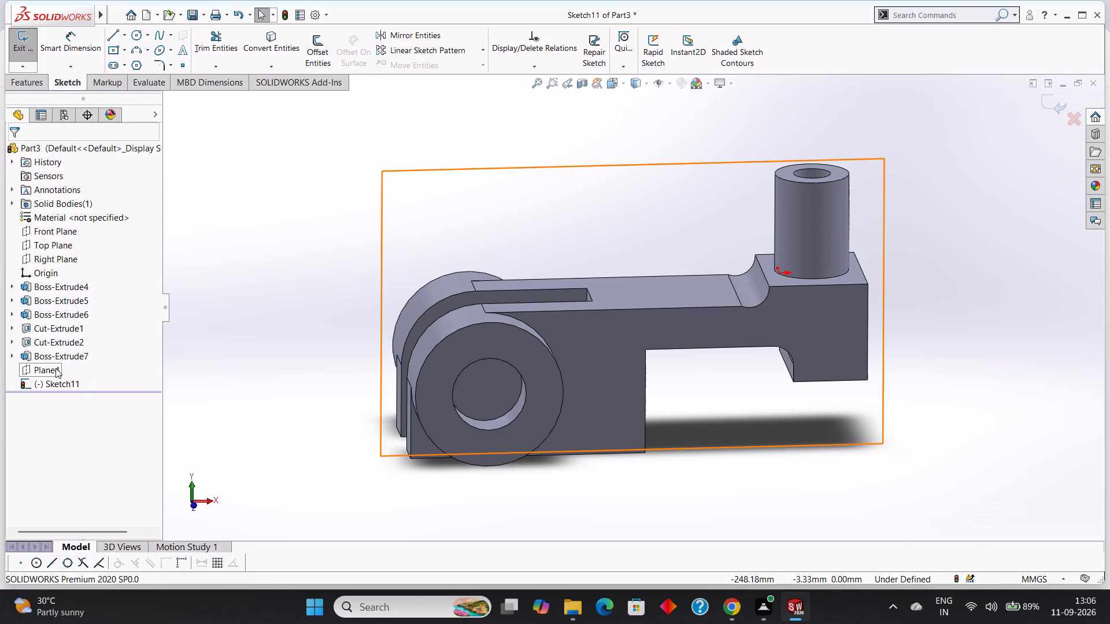
Show the hidden reference plane that is offset from the Front Plane.
{"action": "left_click", "coordinate": [55, 368]}
{"action": "left_click", "coordinate": [473, 169]}
{"action": "right_click", "coordinate": [473, 169]}
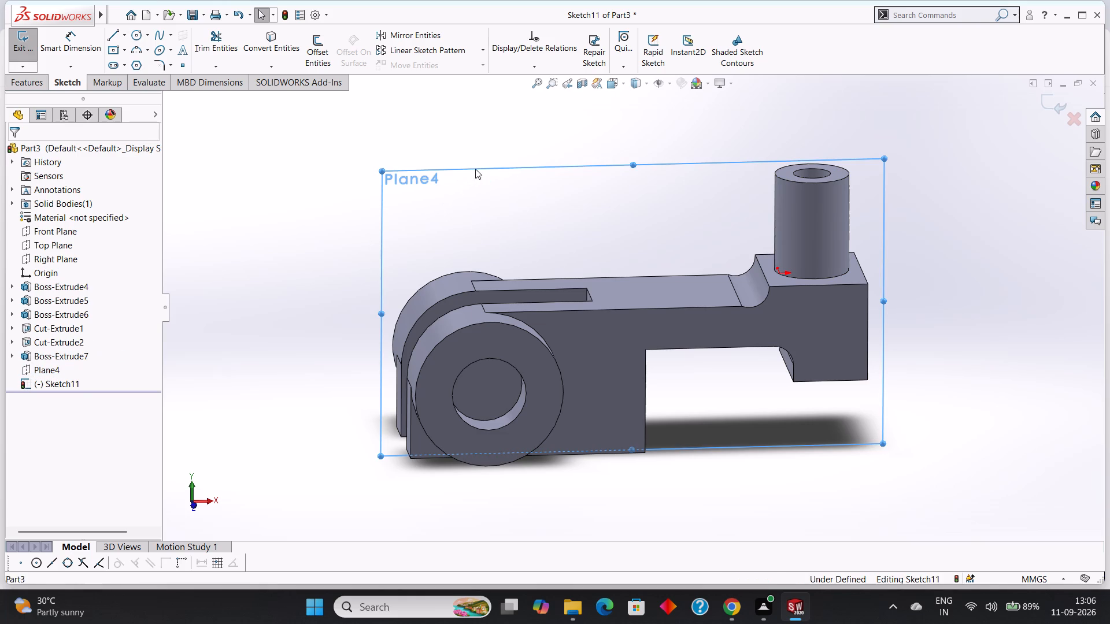
{"action": "left_click", "coordinate": [416, 146]}
{"action": "left_click", "coordinate": [49, 370]}
{"action": "left_click", "coordinate": [75, 354]}
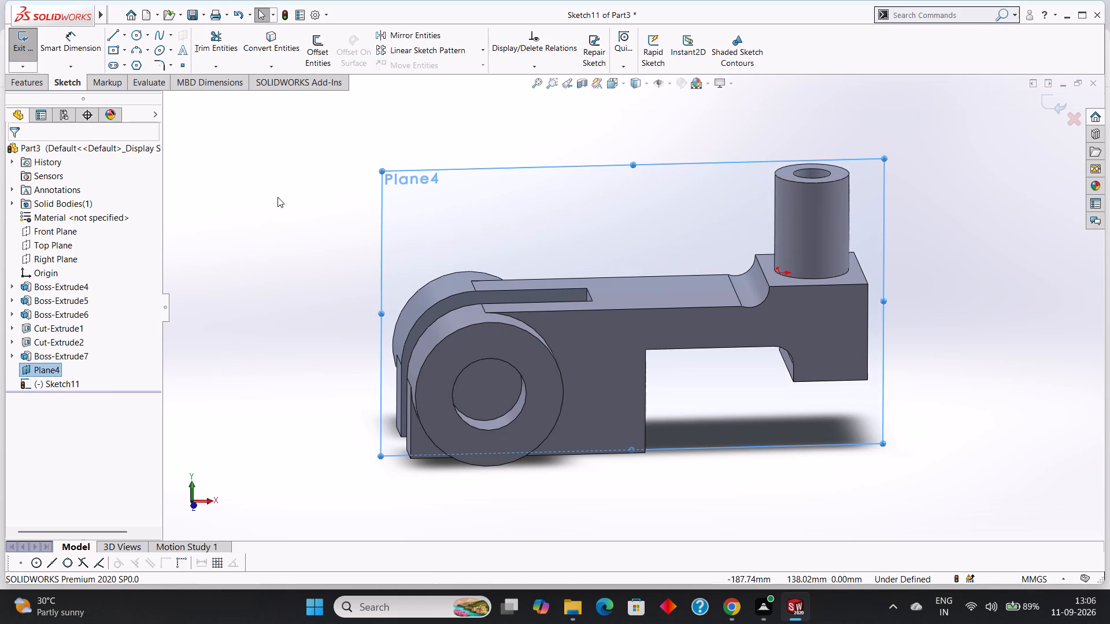
{"action": "left_click", "coordinate": [277, 197]}
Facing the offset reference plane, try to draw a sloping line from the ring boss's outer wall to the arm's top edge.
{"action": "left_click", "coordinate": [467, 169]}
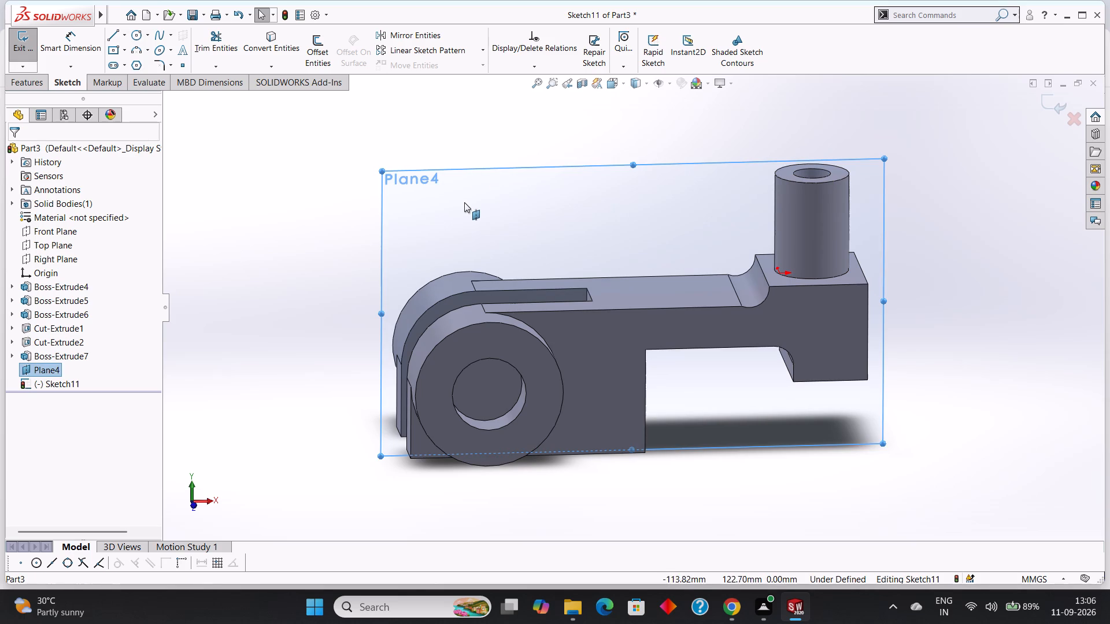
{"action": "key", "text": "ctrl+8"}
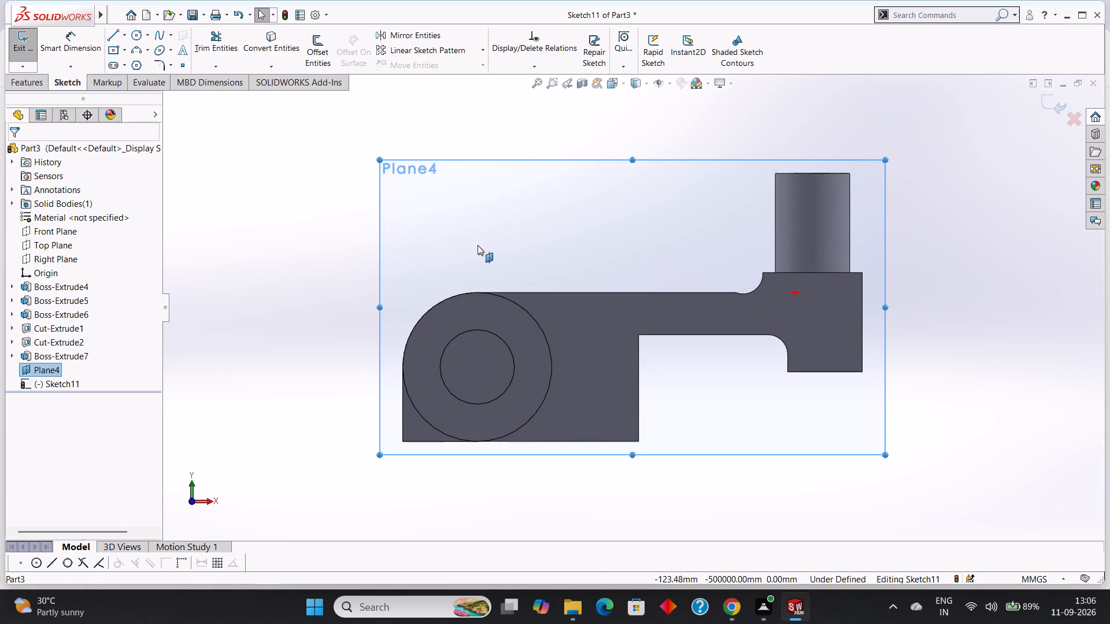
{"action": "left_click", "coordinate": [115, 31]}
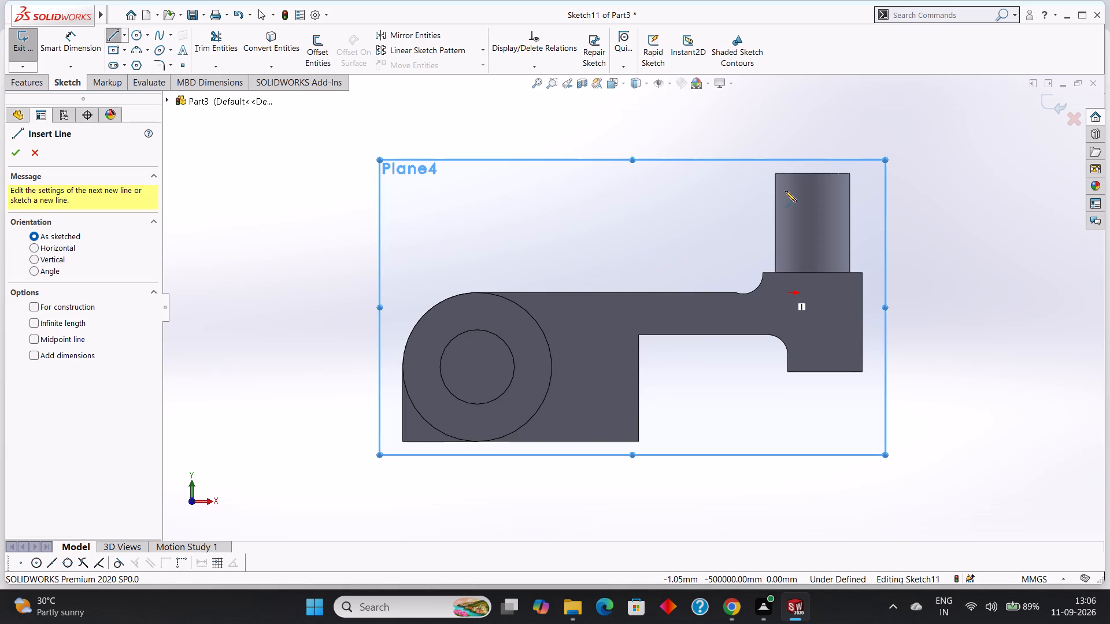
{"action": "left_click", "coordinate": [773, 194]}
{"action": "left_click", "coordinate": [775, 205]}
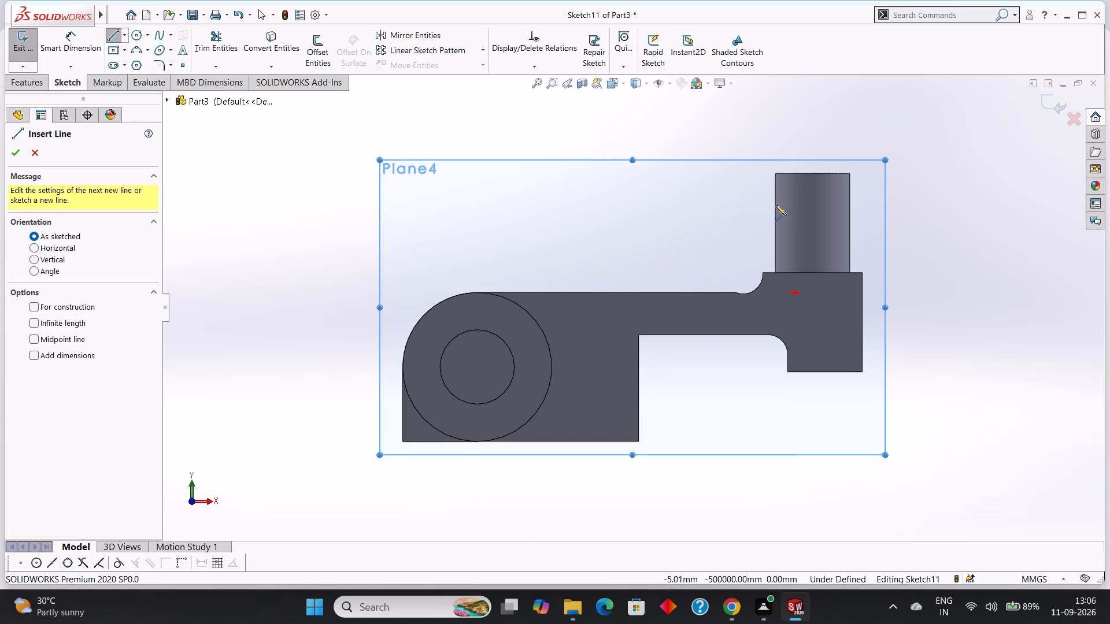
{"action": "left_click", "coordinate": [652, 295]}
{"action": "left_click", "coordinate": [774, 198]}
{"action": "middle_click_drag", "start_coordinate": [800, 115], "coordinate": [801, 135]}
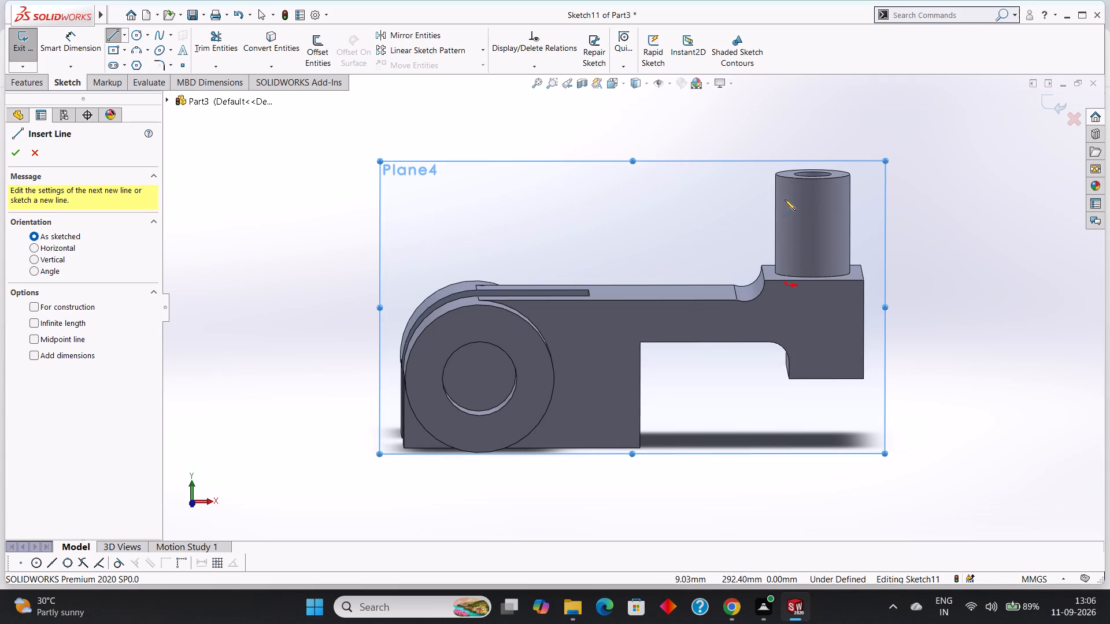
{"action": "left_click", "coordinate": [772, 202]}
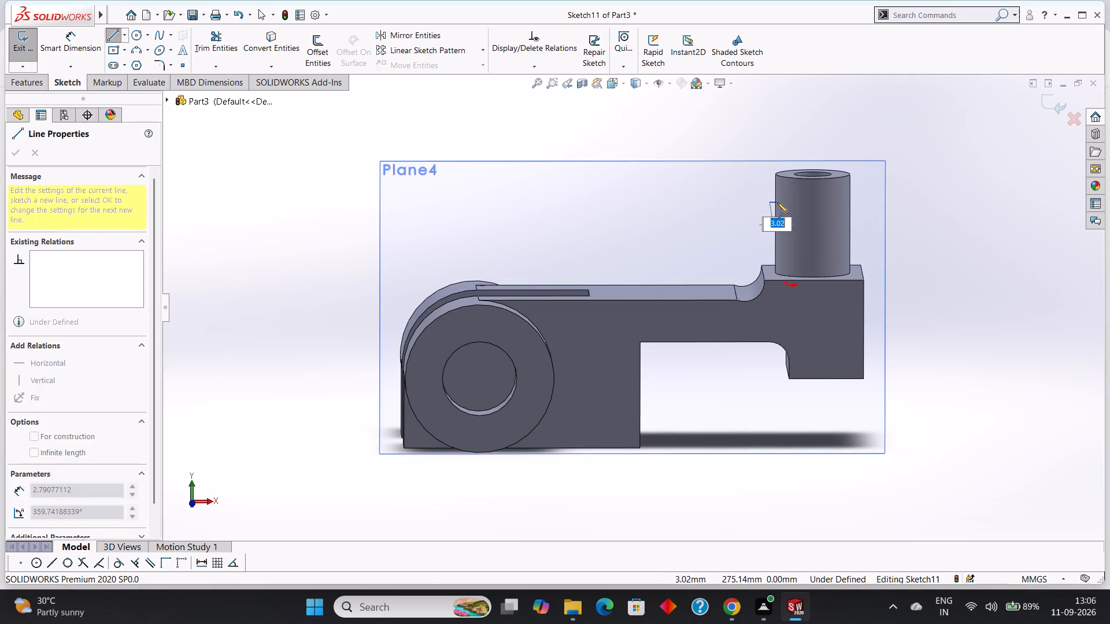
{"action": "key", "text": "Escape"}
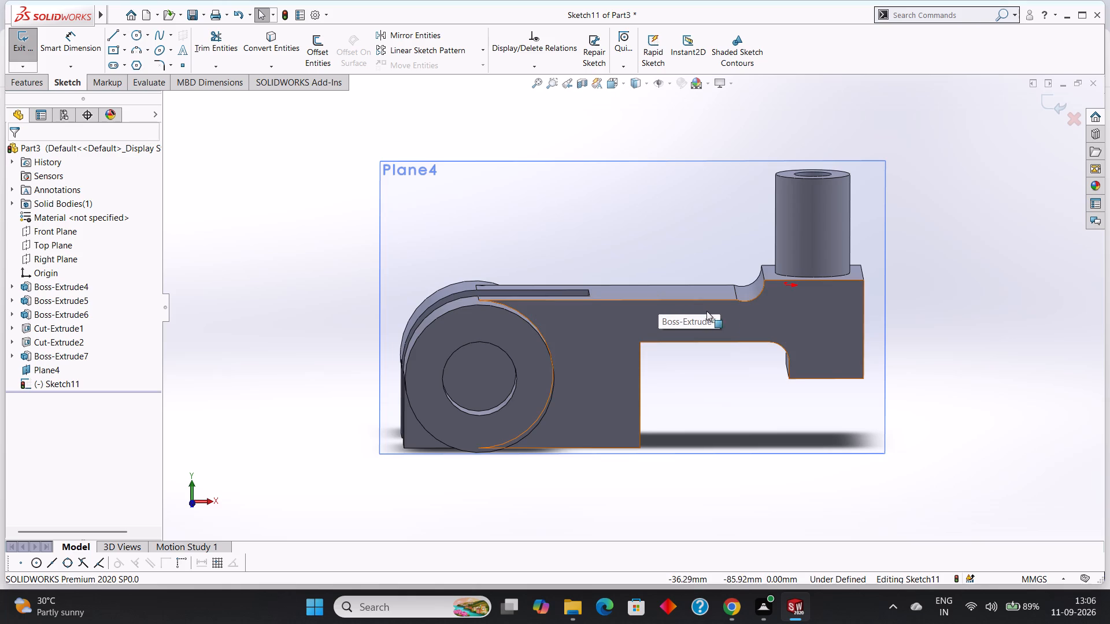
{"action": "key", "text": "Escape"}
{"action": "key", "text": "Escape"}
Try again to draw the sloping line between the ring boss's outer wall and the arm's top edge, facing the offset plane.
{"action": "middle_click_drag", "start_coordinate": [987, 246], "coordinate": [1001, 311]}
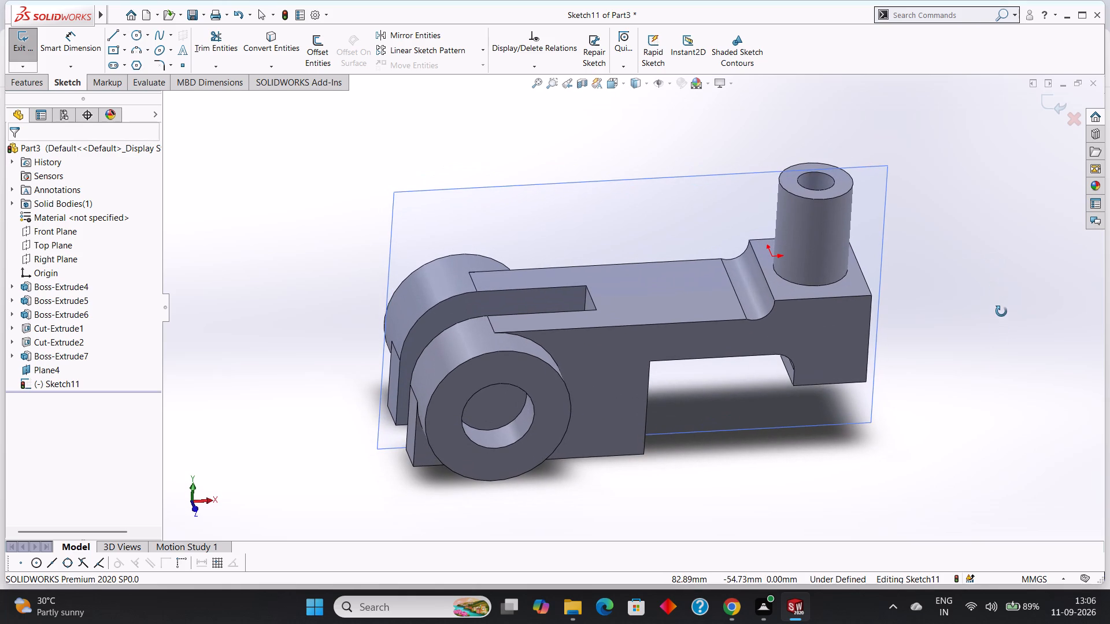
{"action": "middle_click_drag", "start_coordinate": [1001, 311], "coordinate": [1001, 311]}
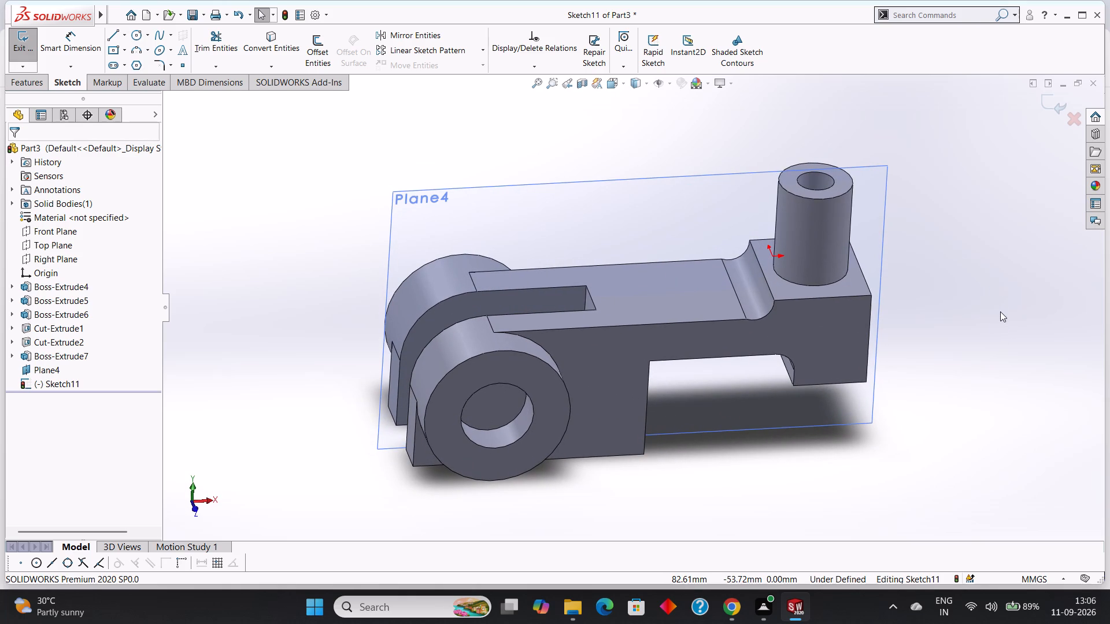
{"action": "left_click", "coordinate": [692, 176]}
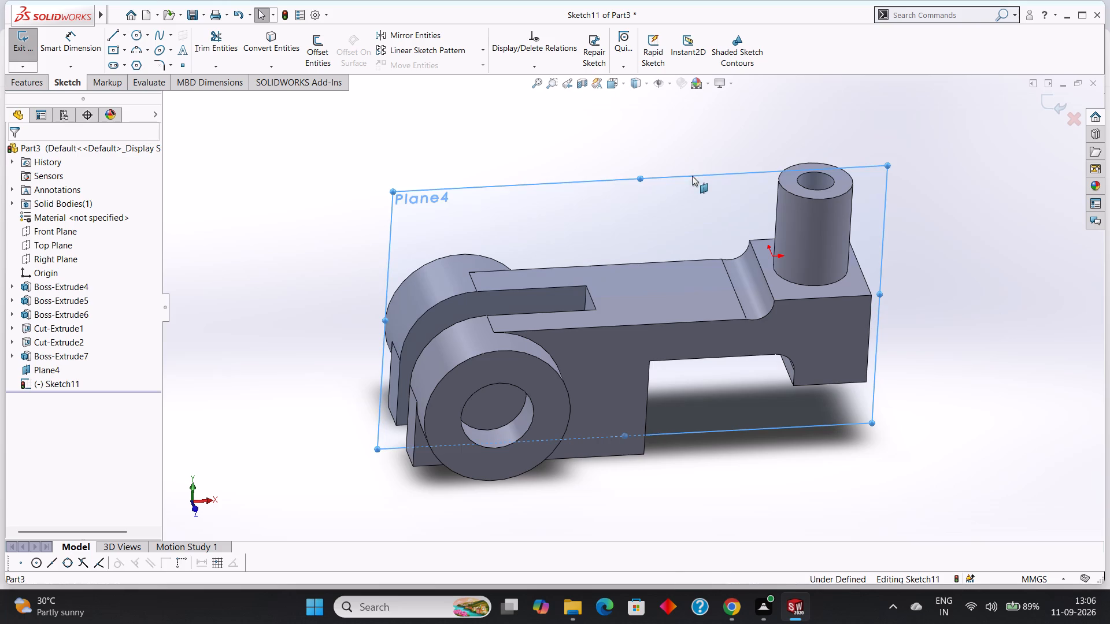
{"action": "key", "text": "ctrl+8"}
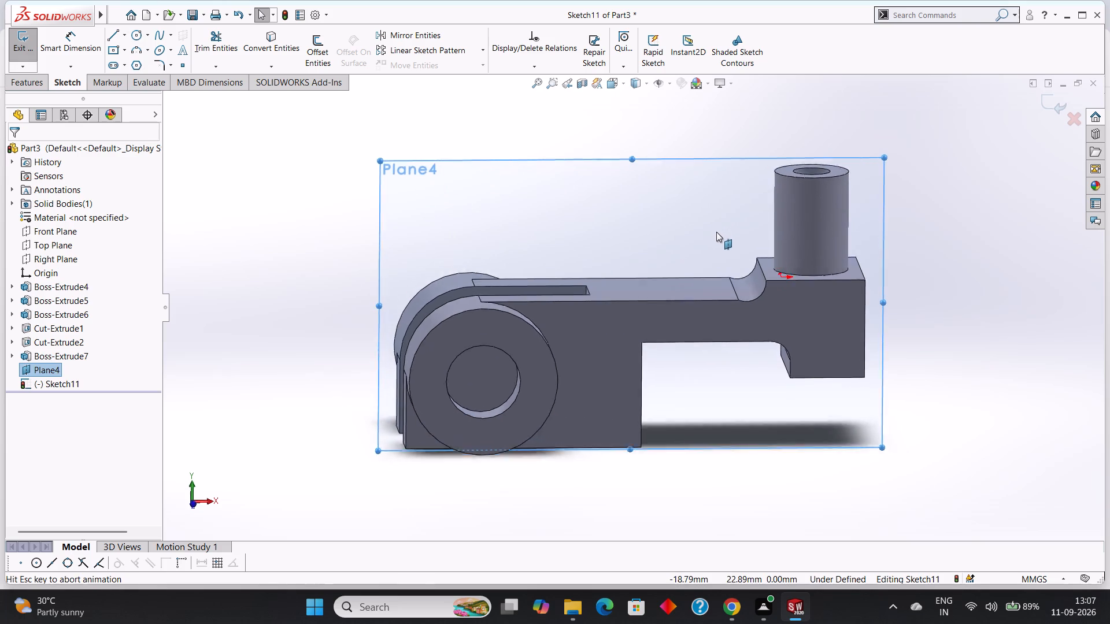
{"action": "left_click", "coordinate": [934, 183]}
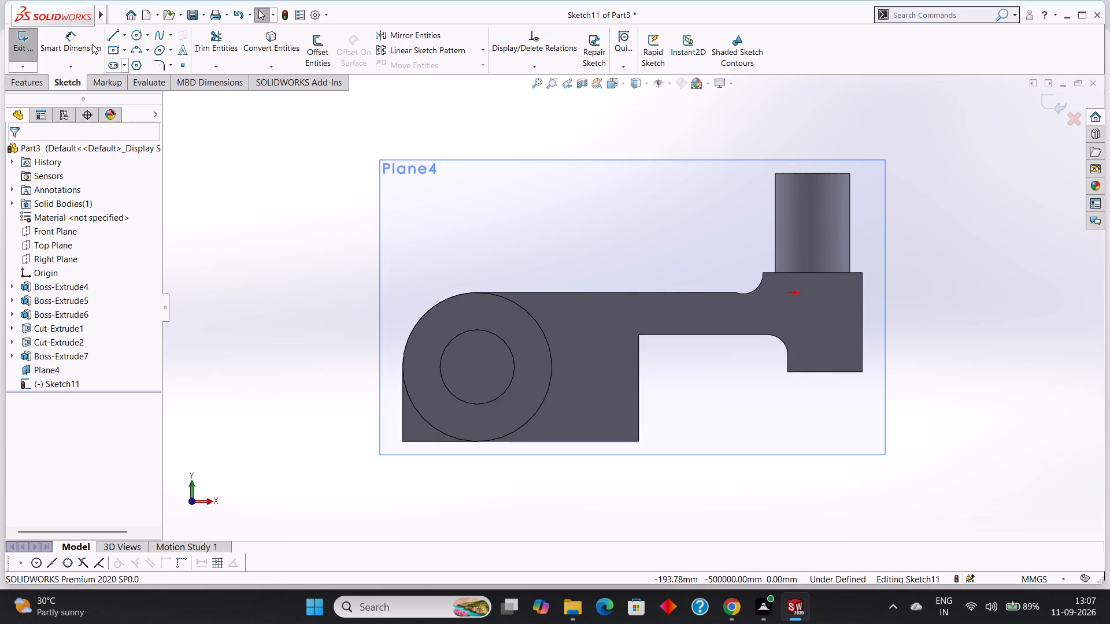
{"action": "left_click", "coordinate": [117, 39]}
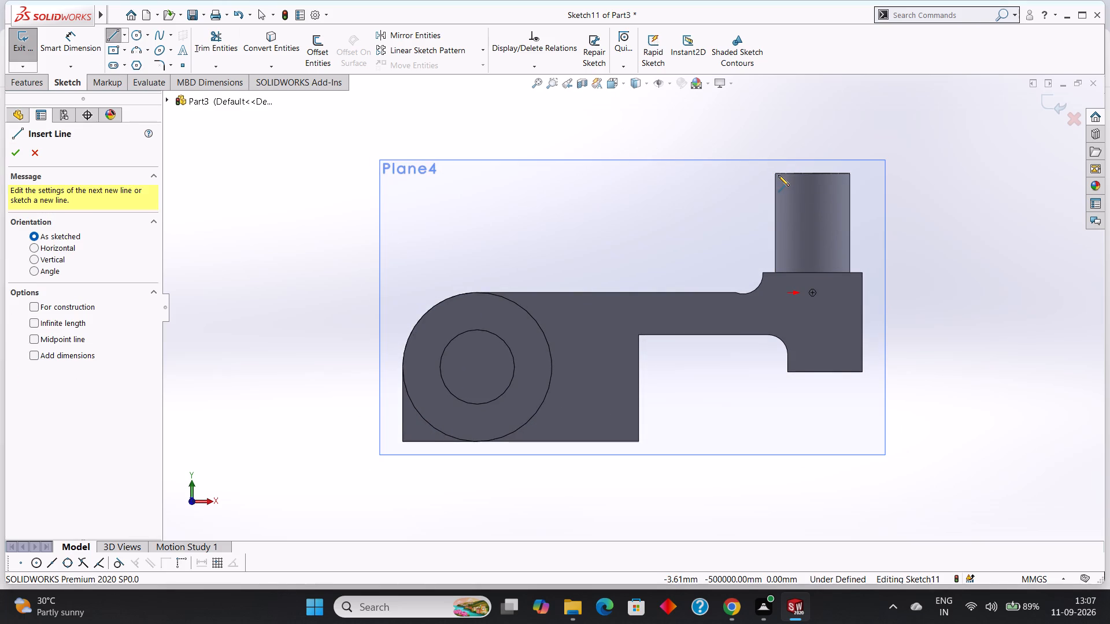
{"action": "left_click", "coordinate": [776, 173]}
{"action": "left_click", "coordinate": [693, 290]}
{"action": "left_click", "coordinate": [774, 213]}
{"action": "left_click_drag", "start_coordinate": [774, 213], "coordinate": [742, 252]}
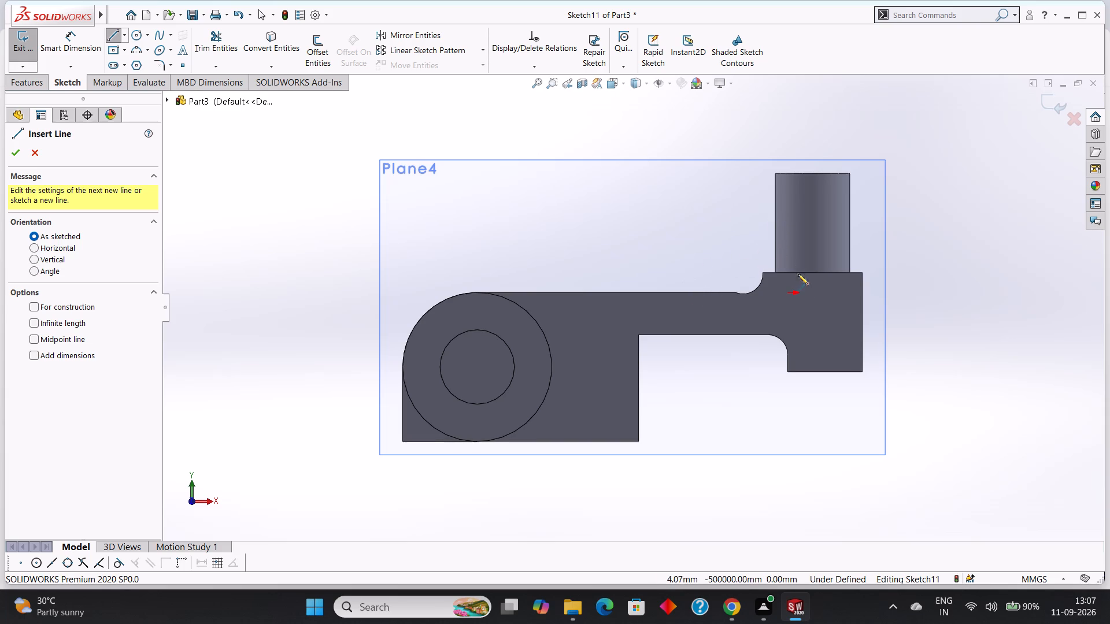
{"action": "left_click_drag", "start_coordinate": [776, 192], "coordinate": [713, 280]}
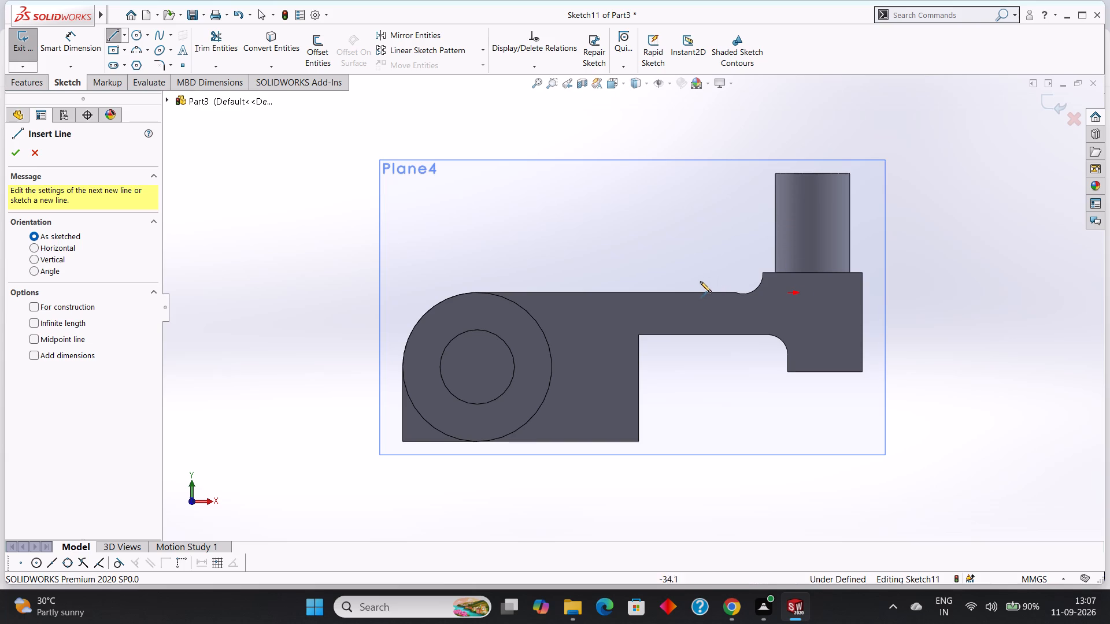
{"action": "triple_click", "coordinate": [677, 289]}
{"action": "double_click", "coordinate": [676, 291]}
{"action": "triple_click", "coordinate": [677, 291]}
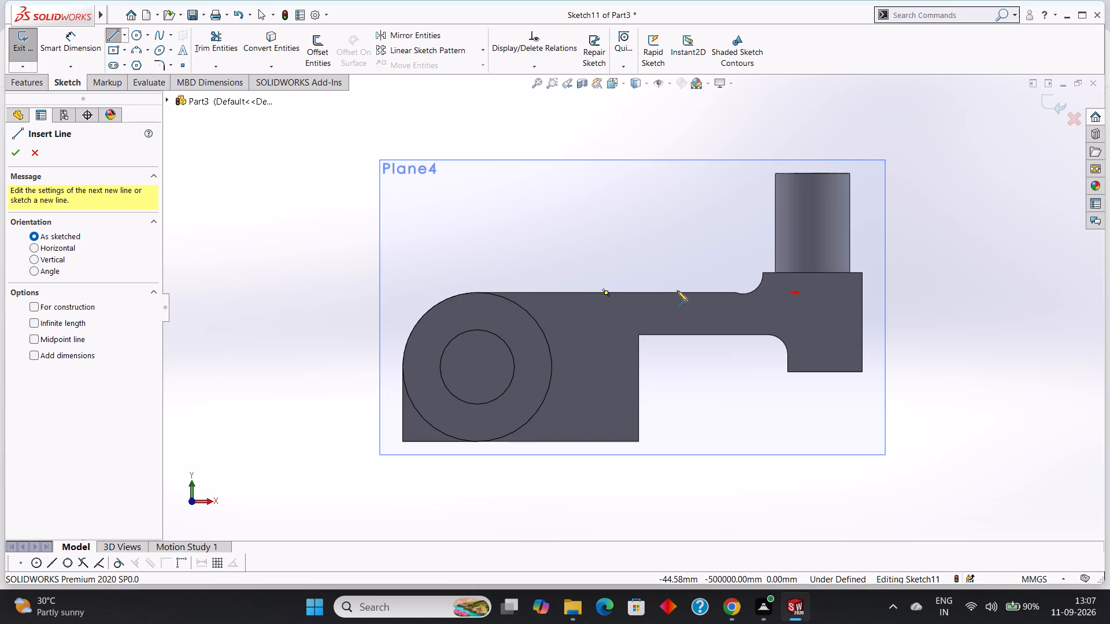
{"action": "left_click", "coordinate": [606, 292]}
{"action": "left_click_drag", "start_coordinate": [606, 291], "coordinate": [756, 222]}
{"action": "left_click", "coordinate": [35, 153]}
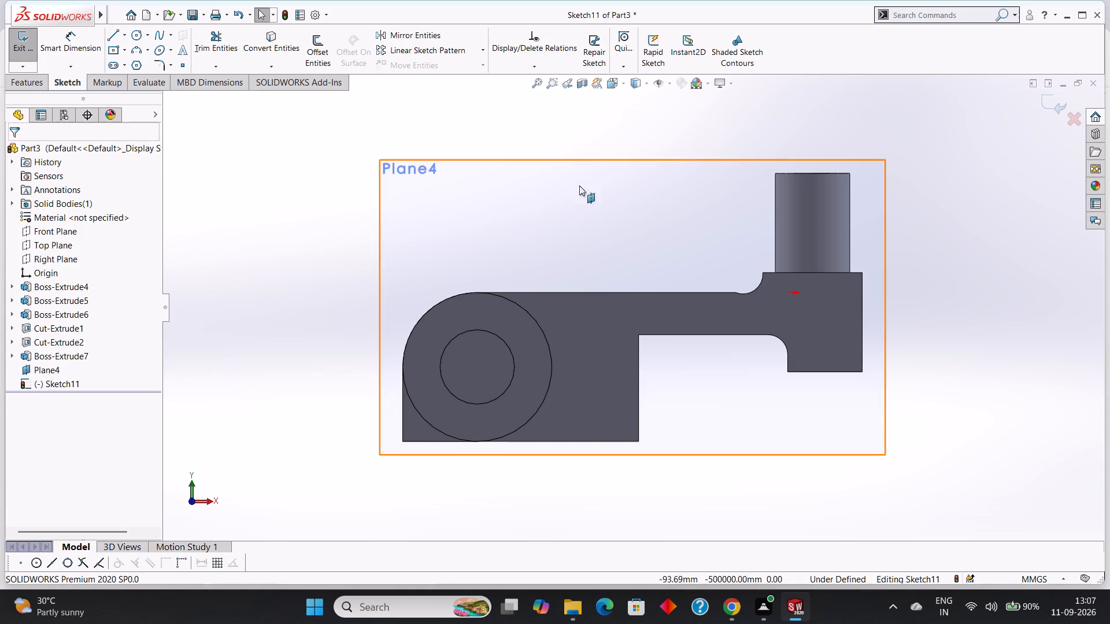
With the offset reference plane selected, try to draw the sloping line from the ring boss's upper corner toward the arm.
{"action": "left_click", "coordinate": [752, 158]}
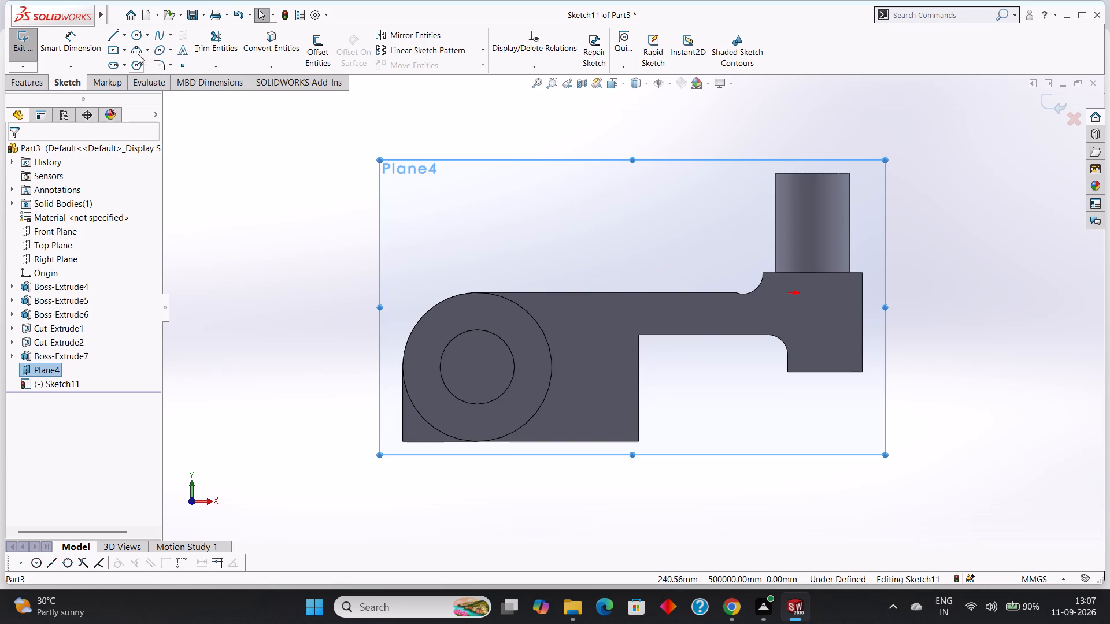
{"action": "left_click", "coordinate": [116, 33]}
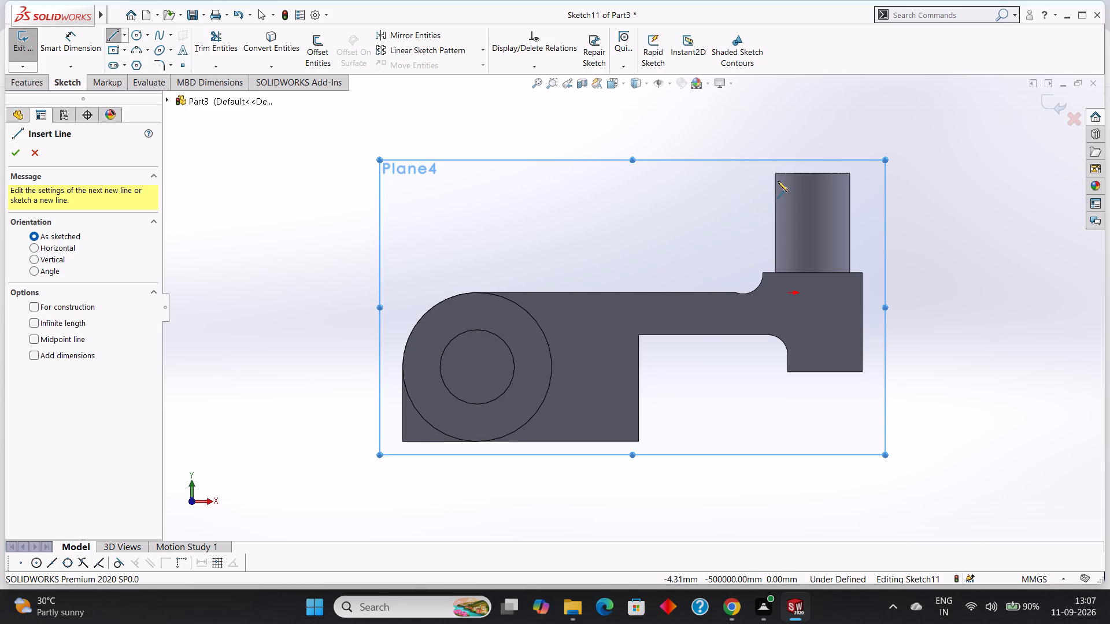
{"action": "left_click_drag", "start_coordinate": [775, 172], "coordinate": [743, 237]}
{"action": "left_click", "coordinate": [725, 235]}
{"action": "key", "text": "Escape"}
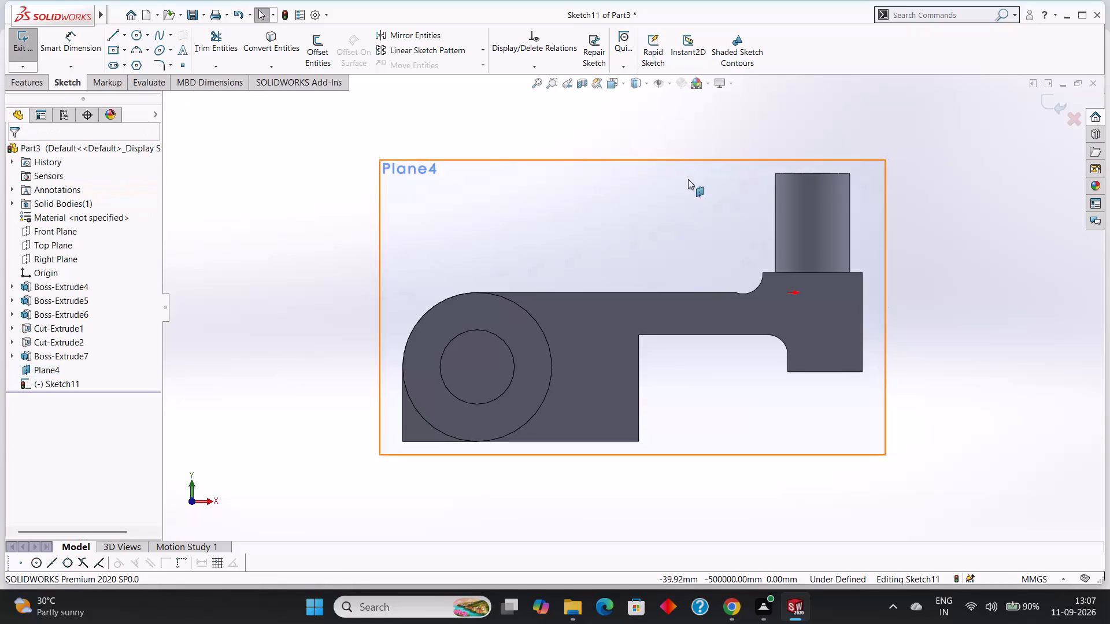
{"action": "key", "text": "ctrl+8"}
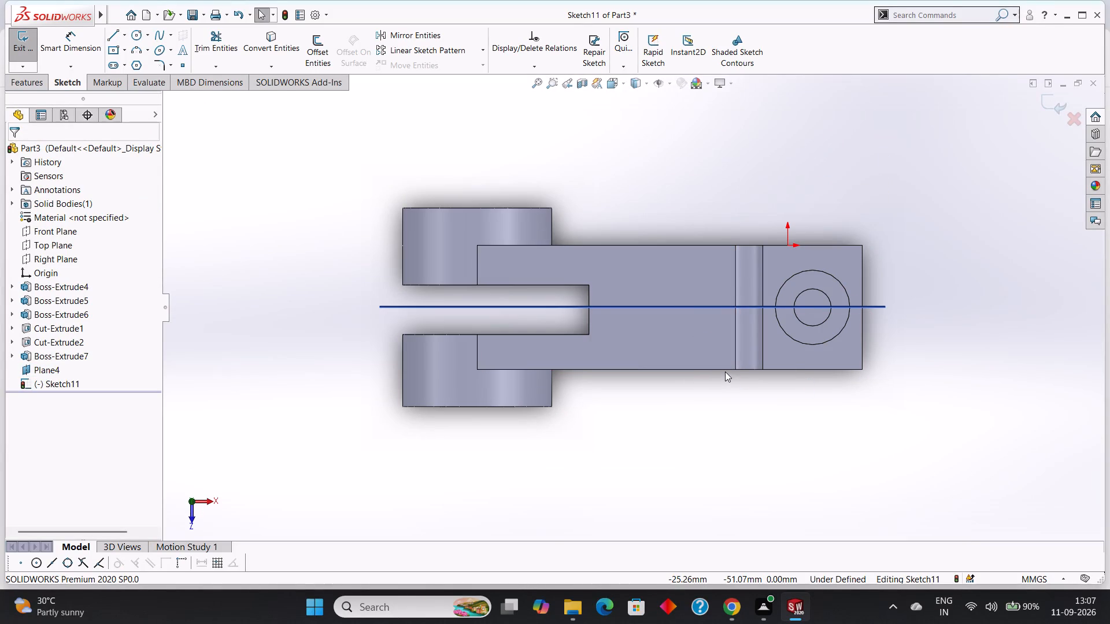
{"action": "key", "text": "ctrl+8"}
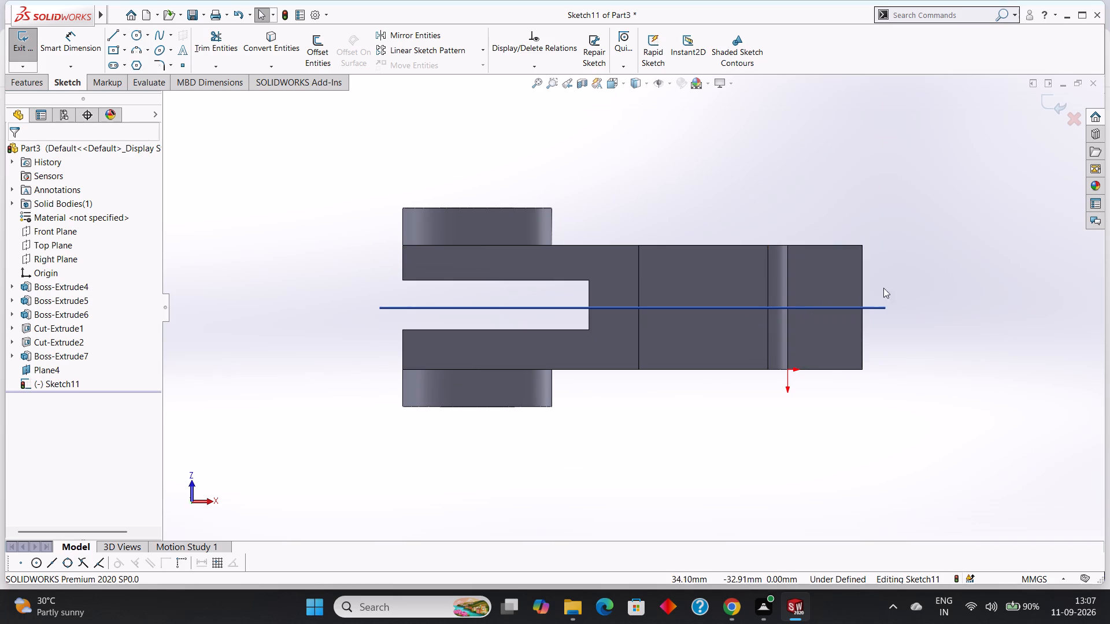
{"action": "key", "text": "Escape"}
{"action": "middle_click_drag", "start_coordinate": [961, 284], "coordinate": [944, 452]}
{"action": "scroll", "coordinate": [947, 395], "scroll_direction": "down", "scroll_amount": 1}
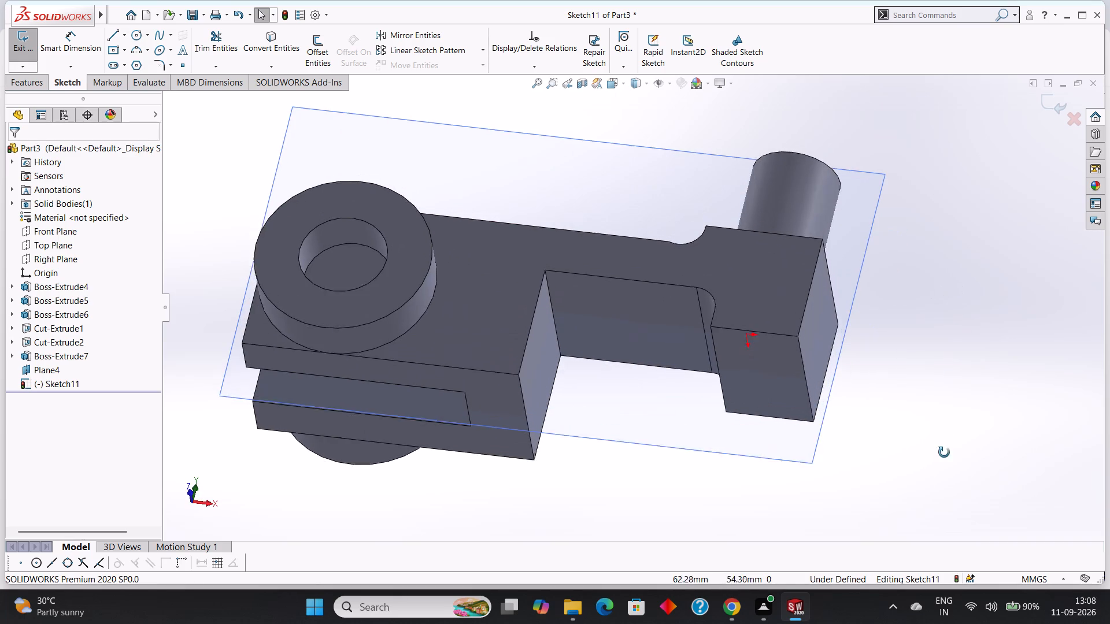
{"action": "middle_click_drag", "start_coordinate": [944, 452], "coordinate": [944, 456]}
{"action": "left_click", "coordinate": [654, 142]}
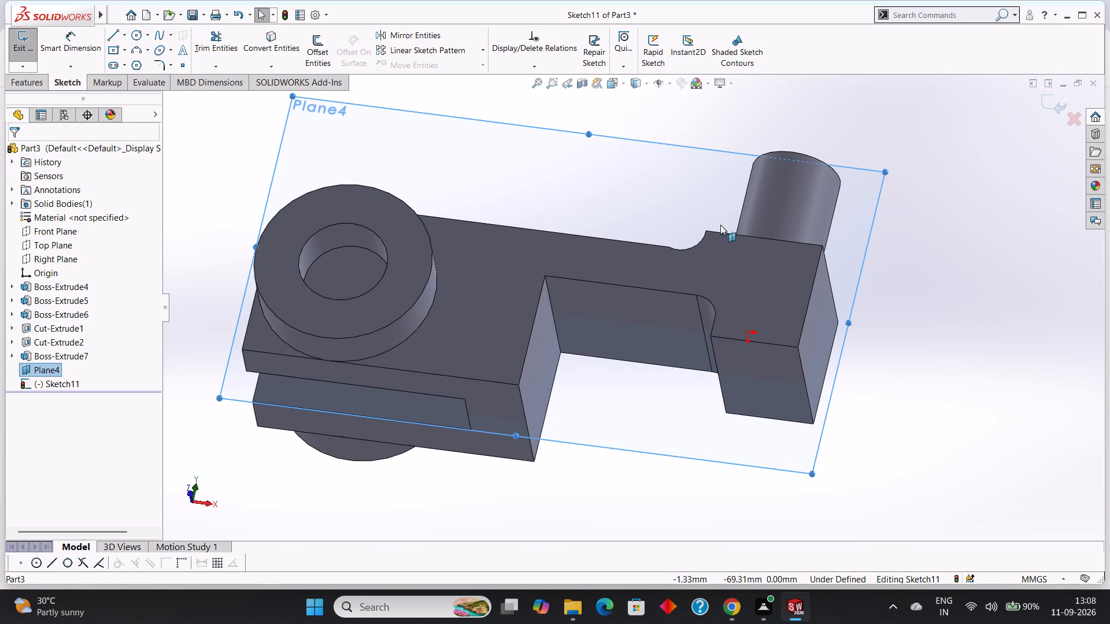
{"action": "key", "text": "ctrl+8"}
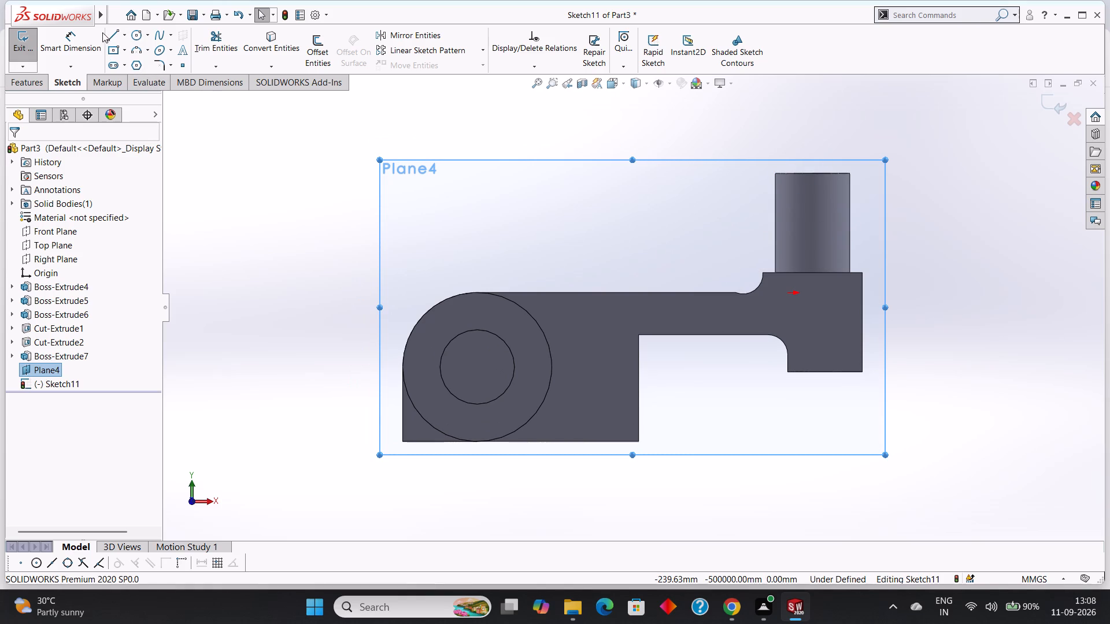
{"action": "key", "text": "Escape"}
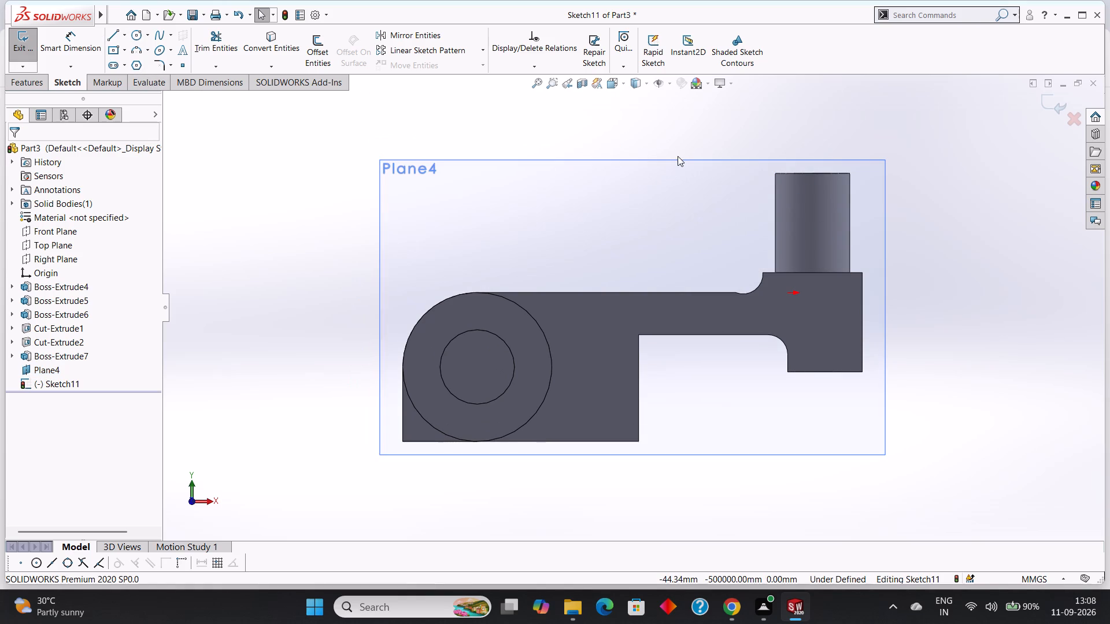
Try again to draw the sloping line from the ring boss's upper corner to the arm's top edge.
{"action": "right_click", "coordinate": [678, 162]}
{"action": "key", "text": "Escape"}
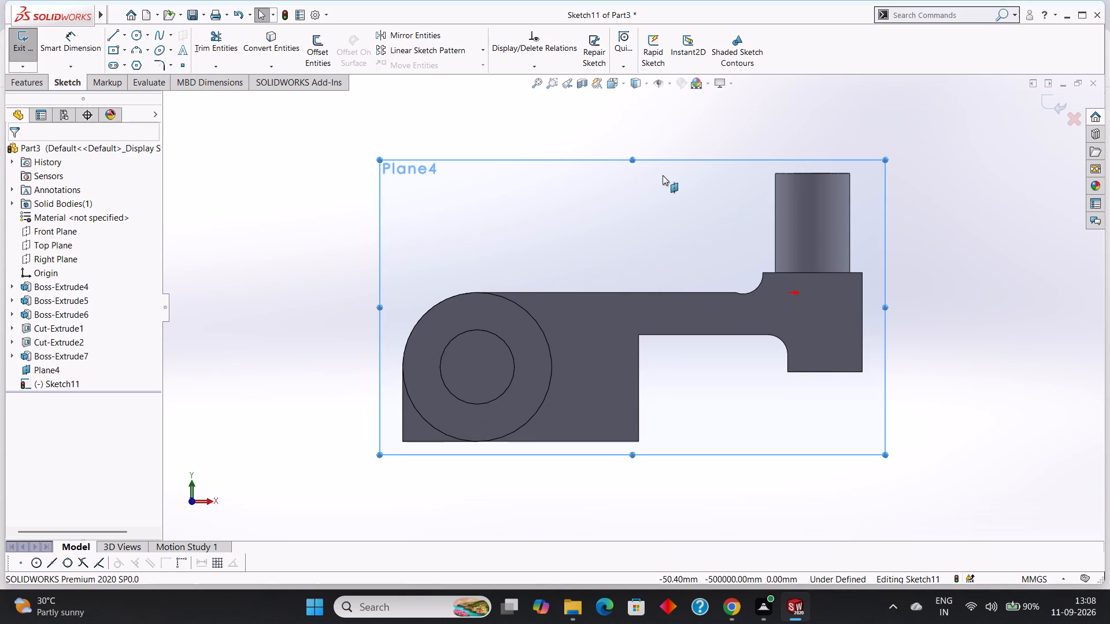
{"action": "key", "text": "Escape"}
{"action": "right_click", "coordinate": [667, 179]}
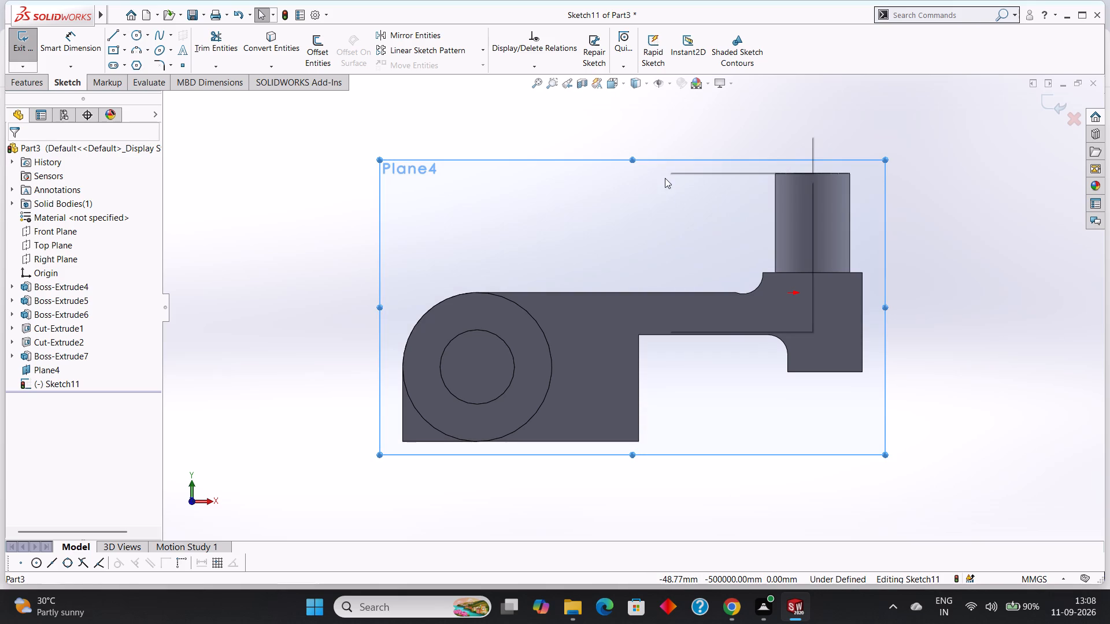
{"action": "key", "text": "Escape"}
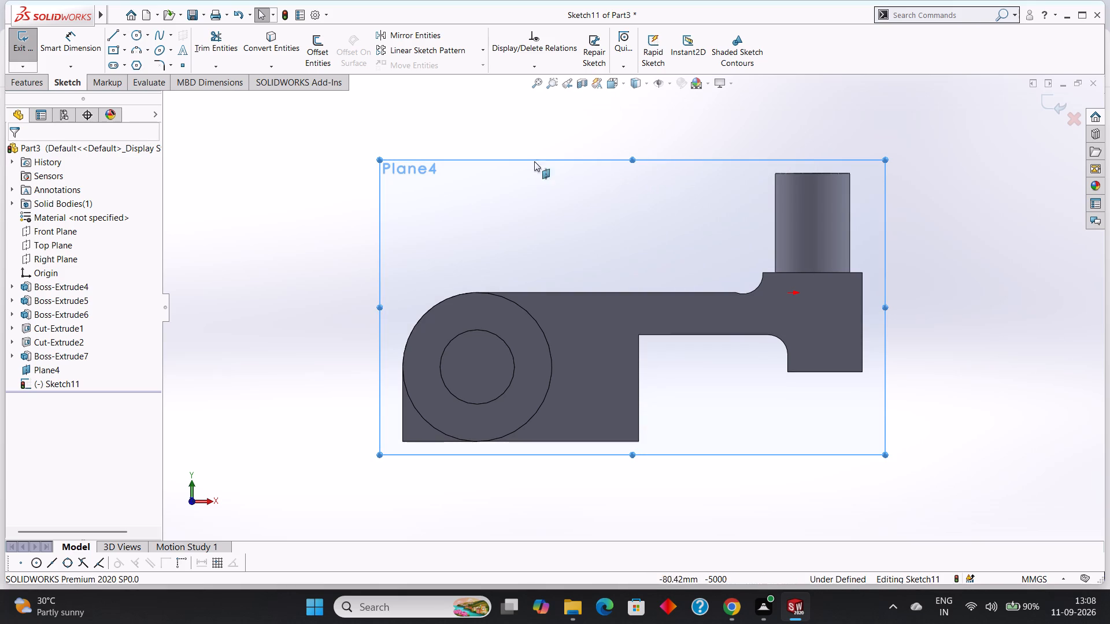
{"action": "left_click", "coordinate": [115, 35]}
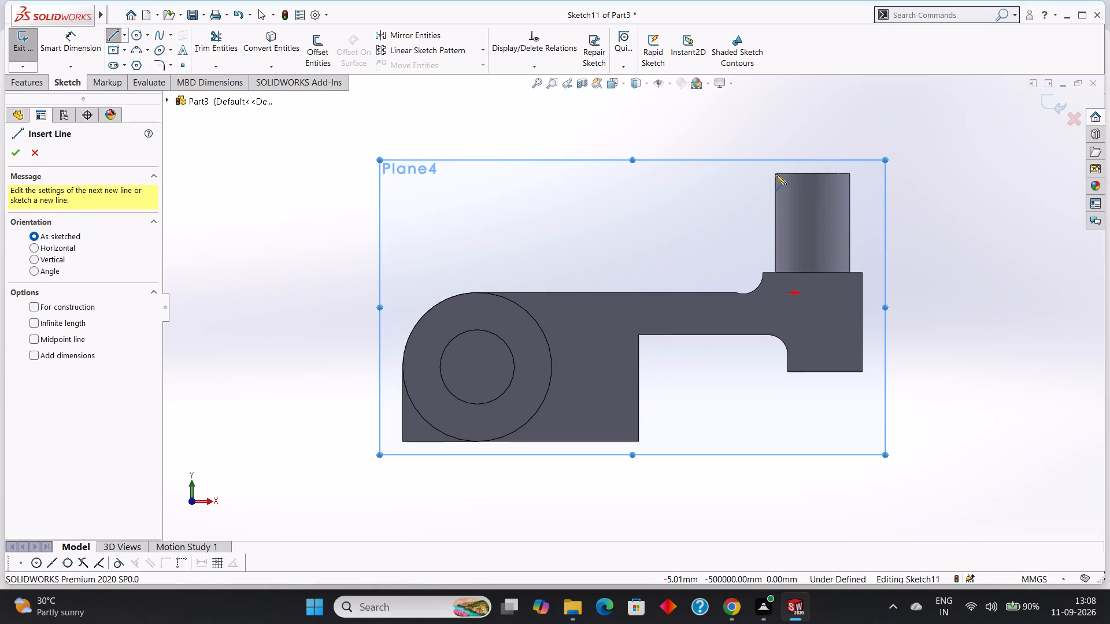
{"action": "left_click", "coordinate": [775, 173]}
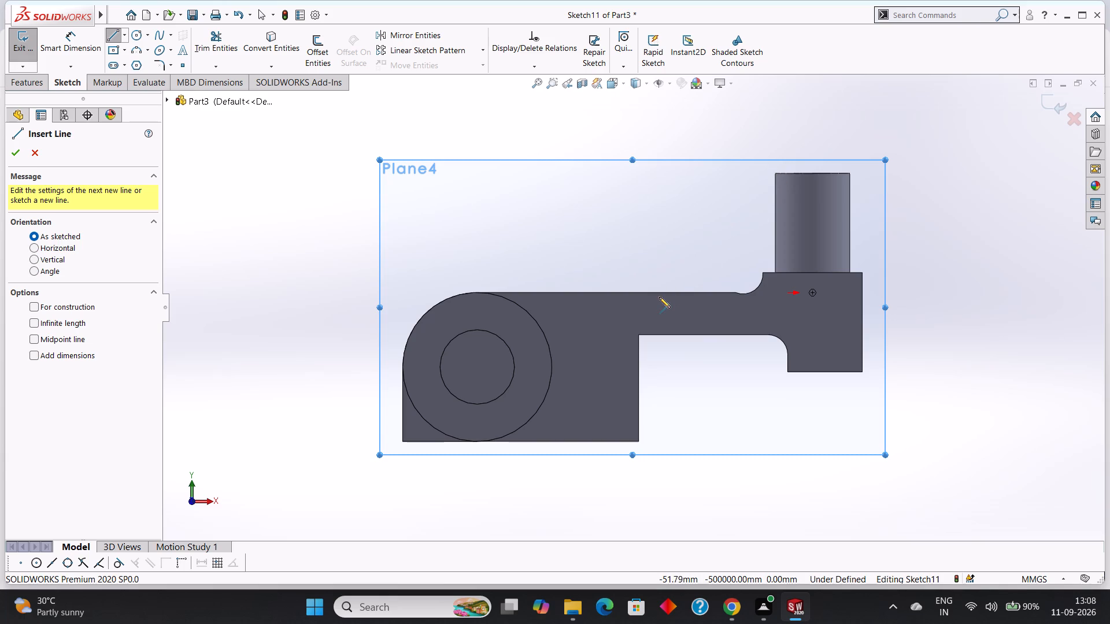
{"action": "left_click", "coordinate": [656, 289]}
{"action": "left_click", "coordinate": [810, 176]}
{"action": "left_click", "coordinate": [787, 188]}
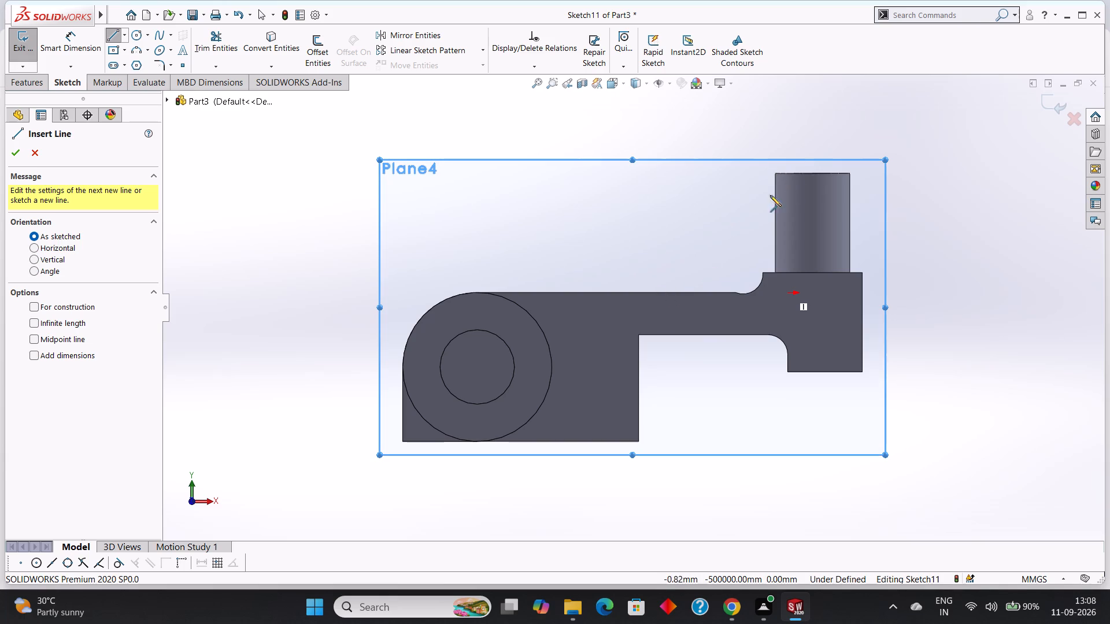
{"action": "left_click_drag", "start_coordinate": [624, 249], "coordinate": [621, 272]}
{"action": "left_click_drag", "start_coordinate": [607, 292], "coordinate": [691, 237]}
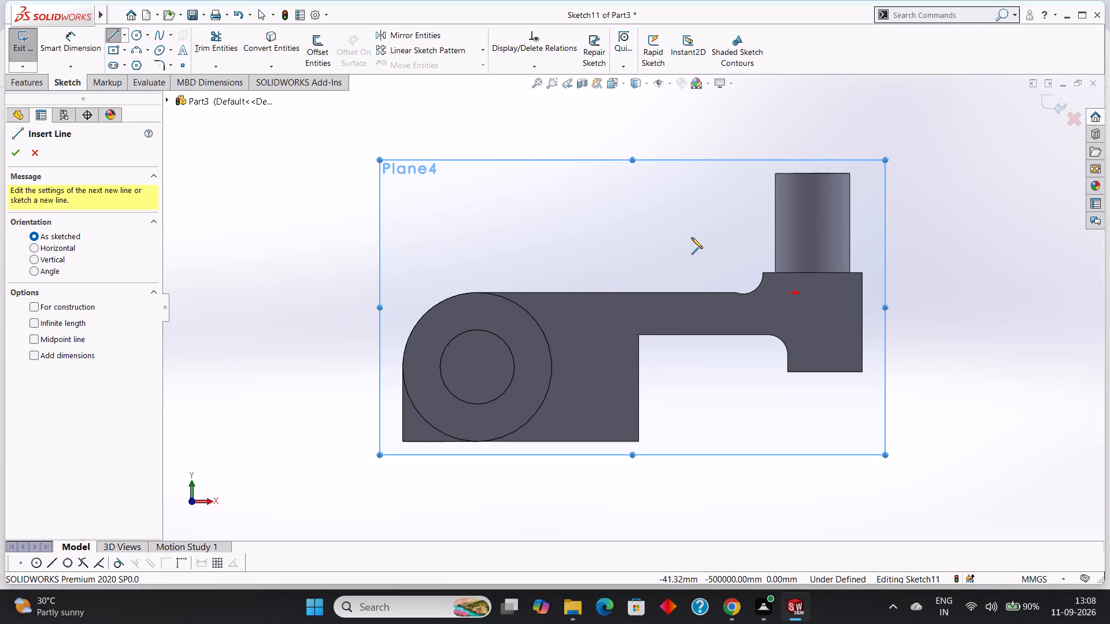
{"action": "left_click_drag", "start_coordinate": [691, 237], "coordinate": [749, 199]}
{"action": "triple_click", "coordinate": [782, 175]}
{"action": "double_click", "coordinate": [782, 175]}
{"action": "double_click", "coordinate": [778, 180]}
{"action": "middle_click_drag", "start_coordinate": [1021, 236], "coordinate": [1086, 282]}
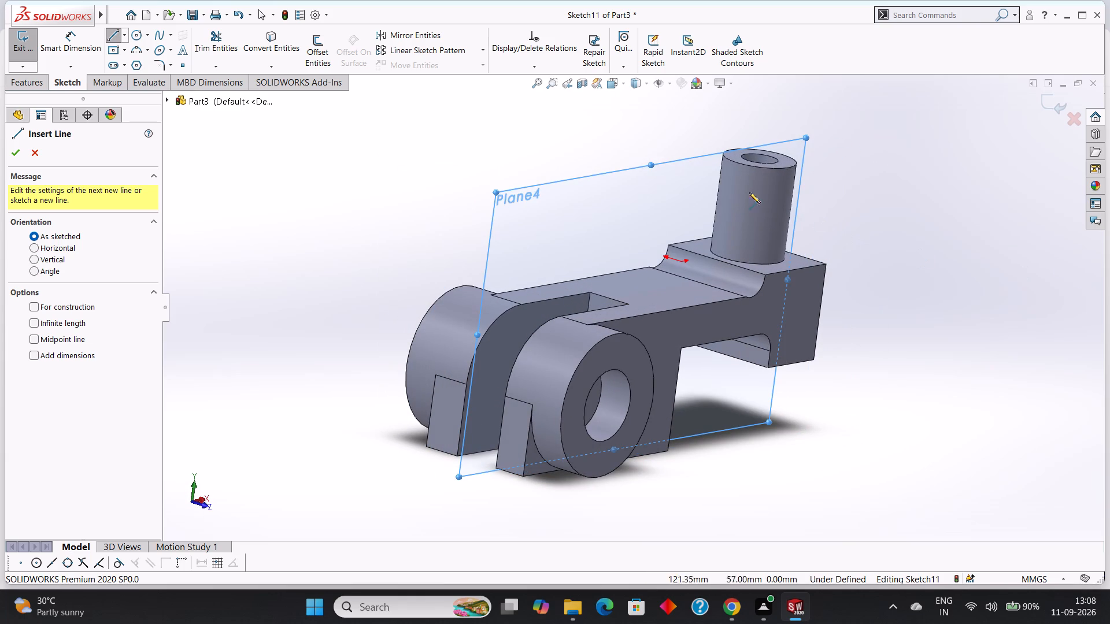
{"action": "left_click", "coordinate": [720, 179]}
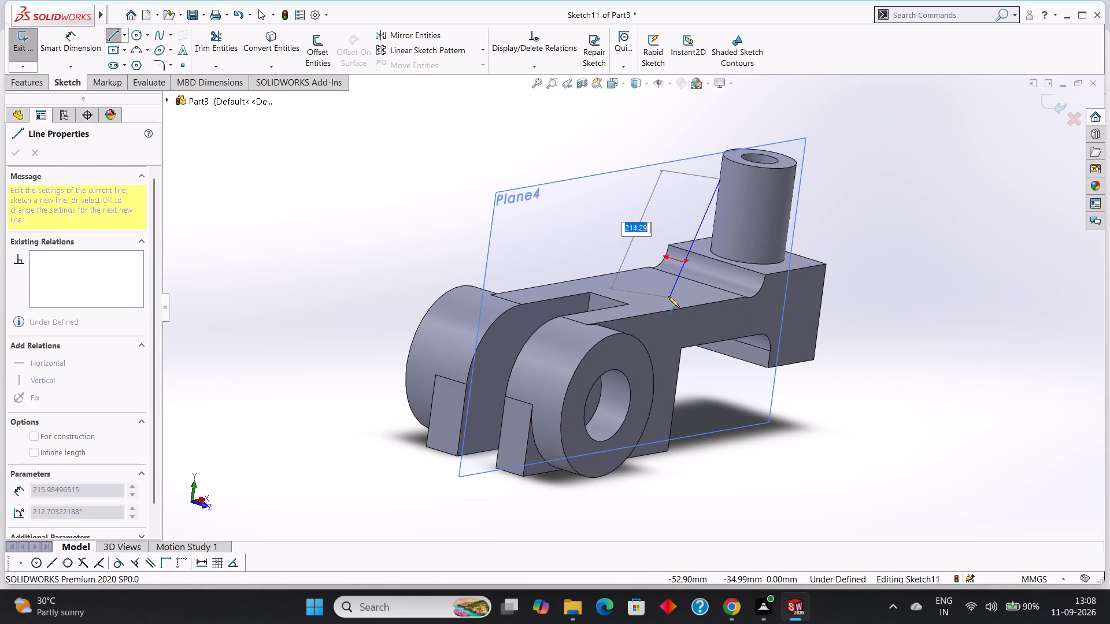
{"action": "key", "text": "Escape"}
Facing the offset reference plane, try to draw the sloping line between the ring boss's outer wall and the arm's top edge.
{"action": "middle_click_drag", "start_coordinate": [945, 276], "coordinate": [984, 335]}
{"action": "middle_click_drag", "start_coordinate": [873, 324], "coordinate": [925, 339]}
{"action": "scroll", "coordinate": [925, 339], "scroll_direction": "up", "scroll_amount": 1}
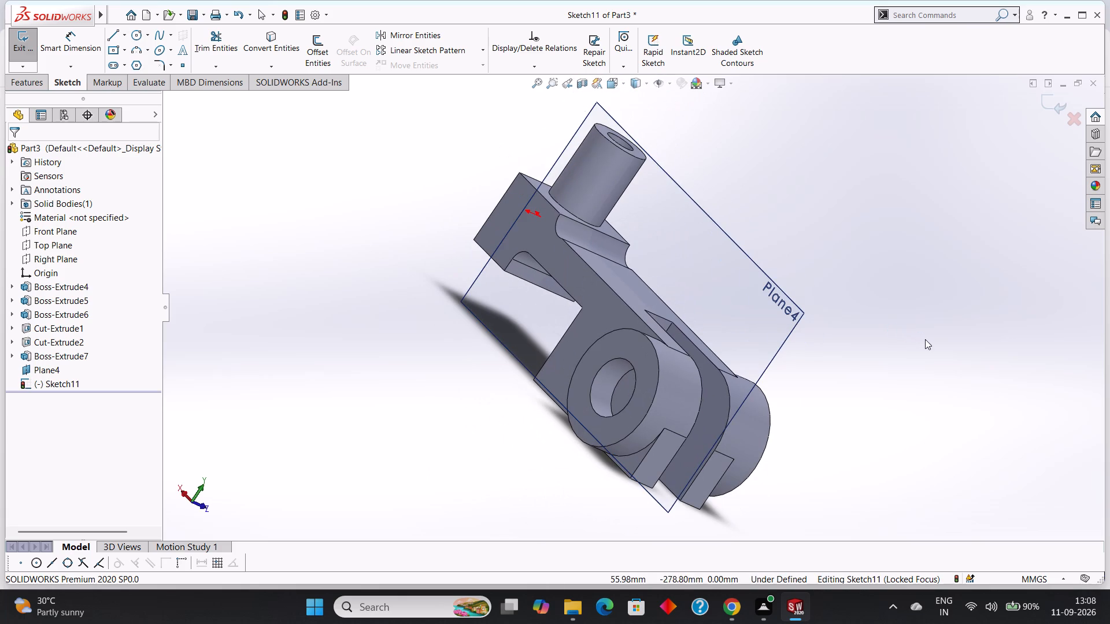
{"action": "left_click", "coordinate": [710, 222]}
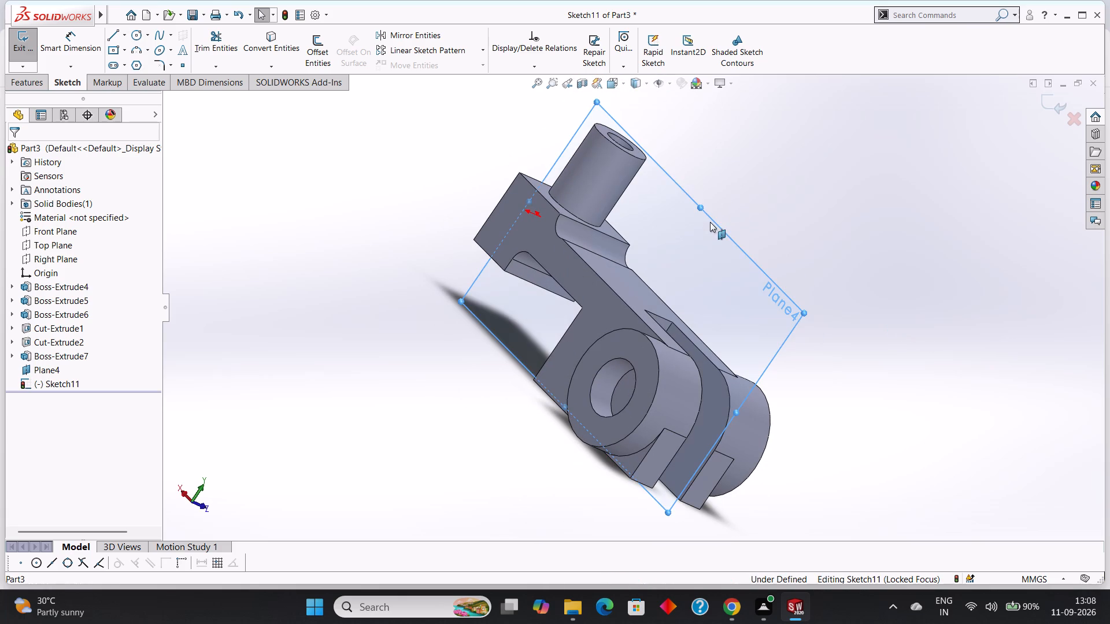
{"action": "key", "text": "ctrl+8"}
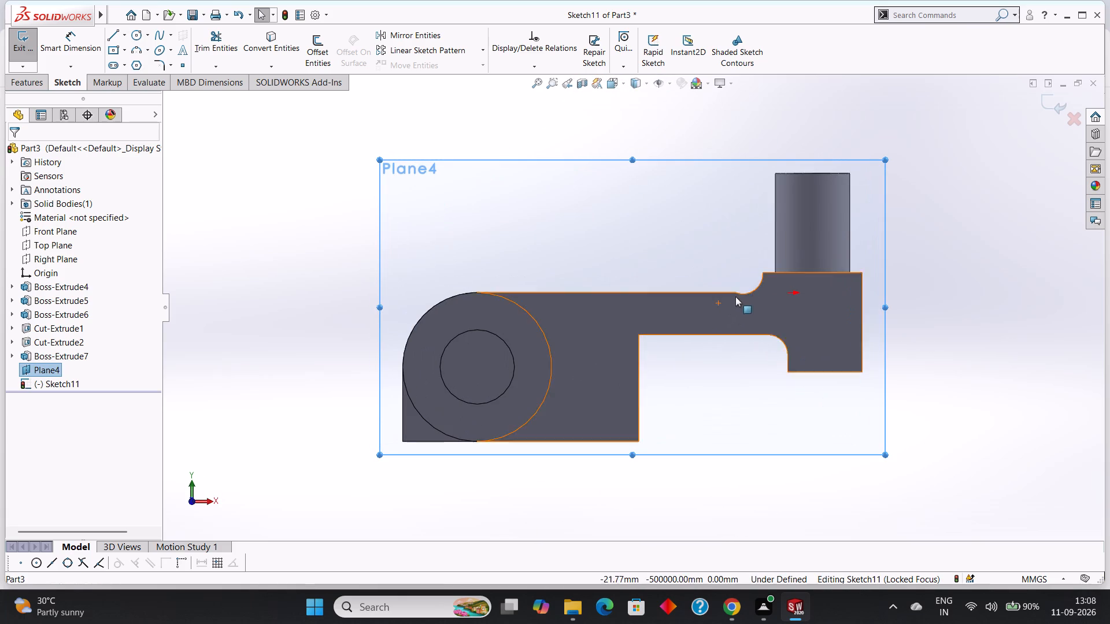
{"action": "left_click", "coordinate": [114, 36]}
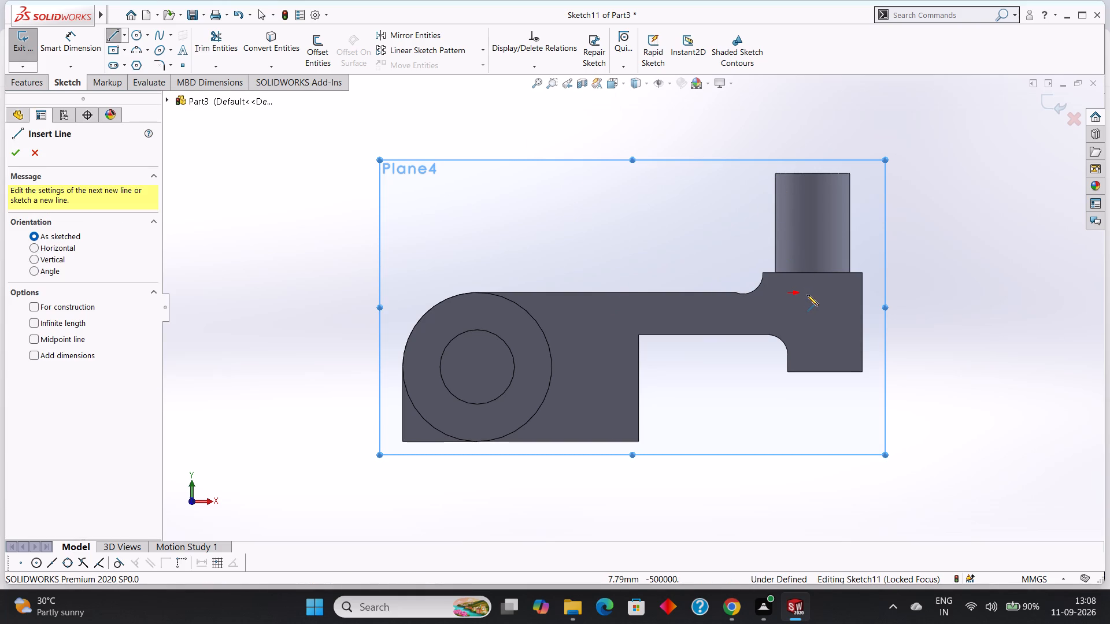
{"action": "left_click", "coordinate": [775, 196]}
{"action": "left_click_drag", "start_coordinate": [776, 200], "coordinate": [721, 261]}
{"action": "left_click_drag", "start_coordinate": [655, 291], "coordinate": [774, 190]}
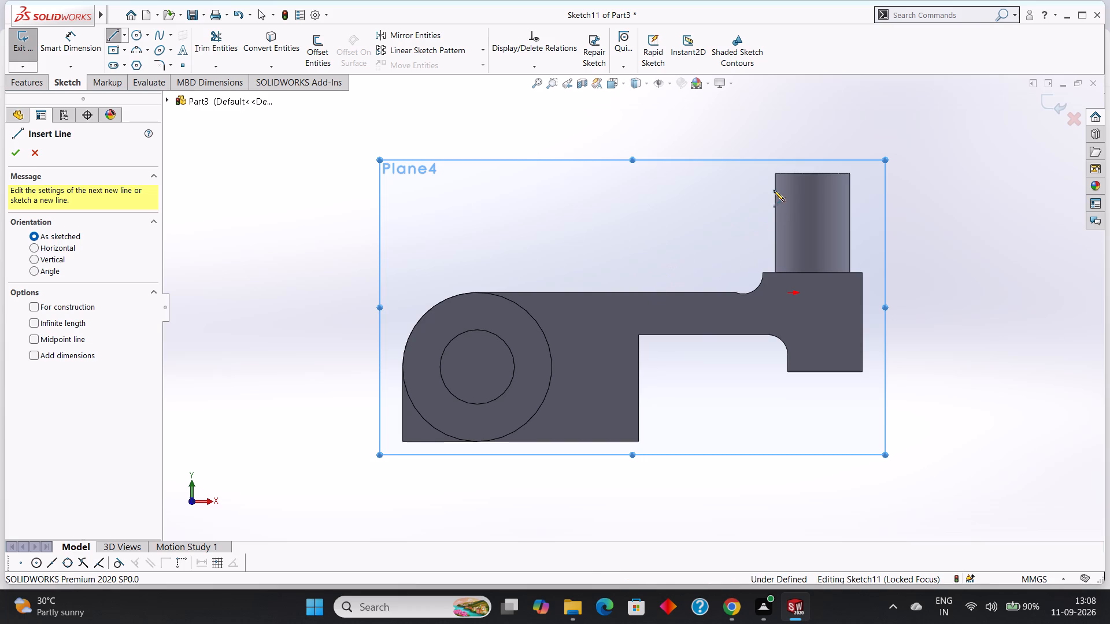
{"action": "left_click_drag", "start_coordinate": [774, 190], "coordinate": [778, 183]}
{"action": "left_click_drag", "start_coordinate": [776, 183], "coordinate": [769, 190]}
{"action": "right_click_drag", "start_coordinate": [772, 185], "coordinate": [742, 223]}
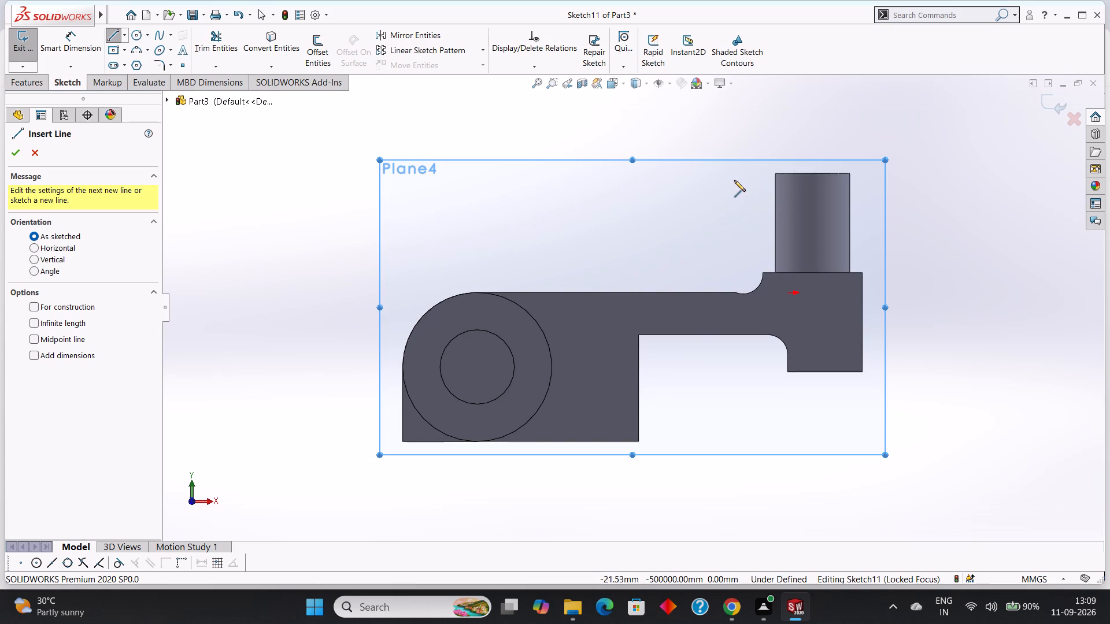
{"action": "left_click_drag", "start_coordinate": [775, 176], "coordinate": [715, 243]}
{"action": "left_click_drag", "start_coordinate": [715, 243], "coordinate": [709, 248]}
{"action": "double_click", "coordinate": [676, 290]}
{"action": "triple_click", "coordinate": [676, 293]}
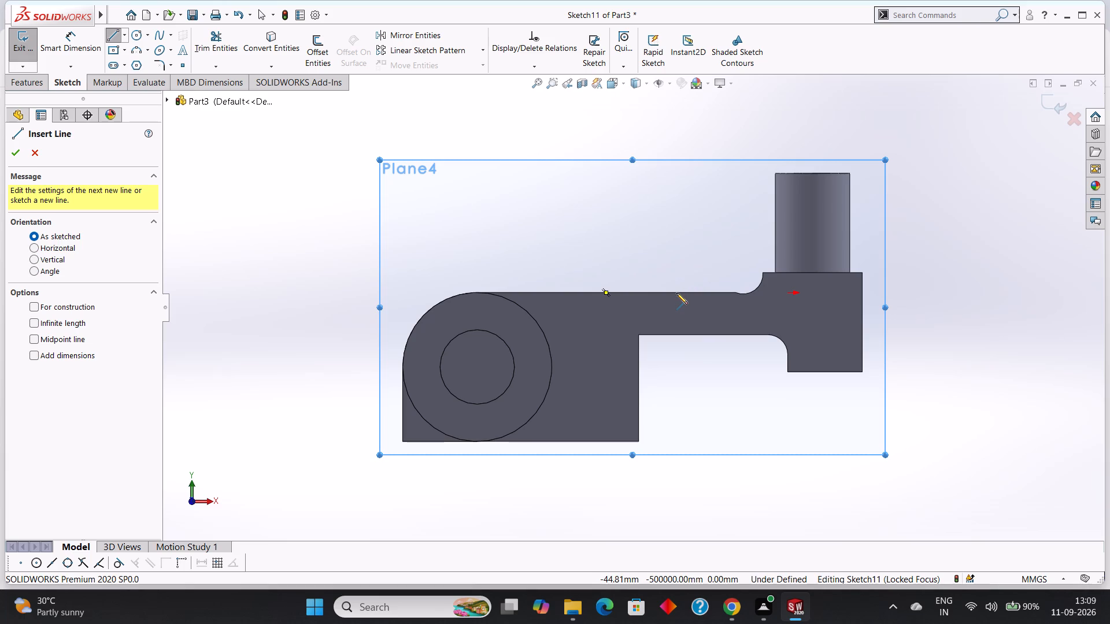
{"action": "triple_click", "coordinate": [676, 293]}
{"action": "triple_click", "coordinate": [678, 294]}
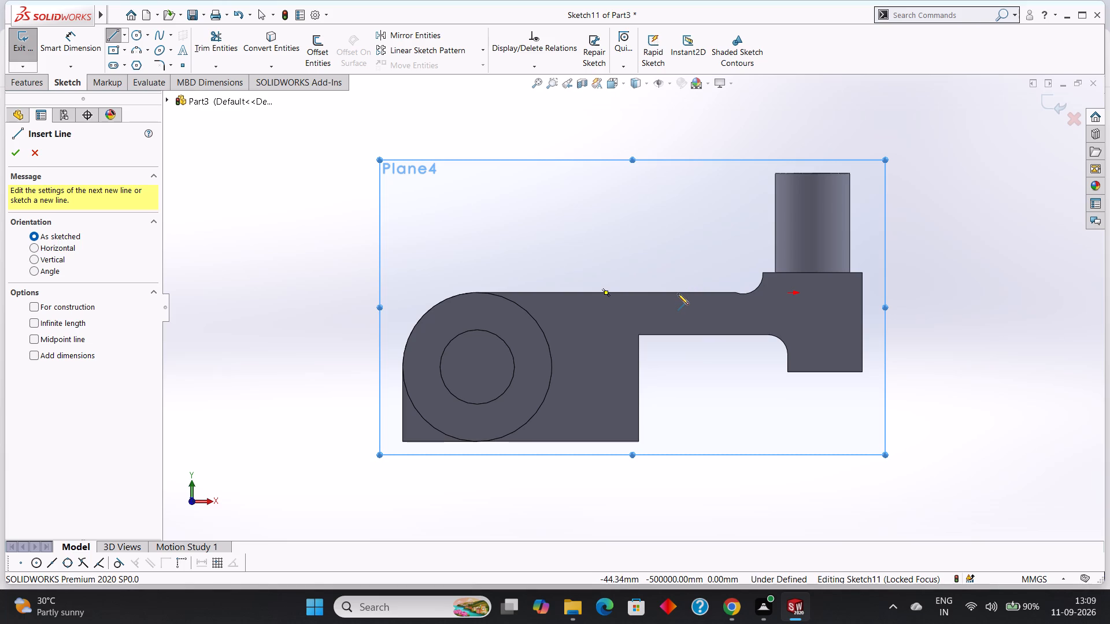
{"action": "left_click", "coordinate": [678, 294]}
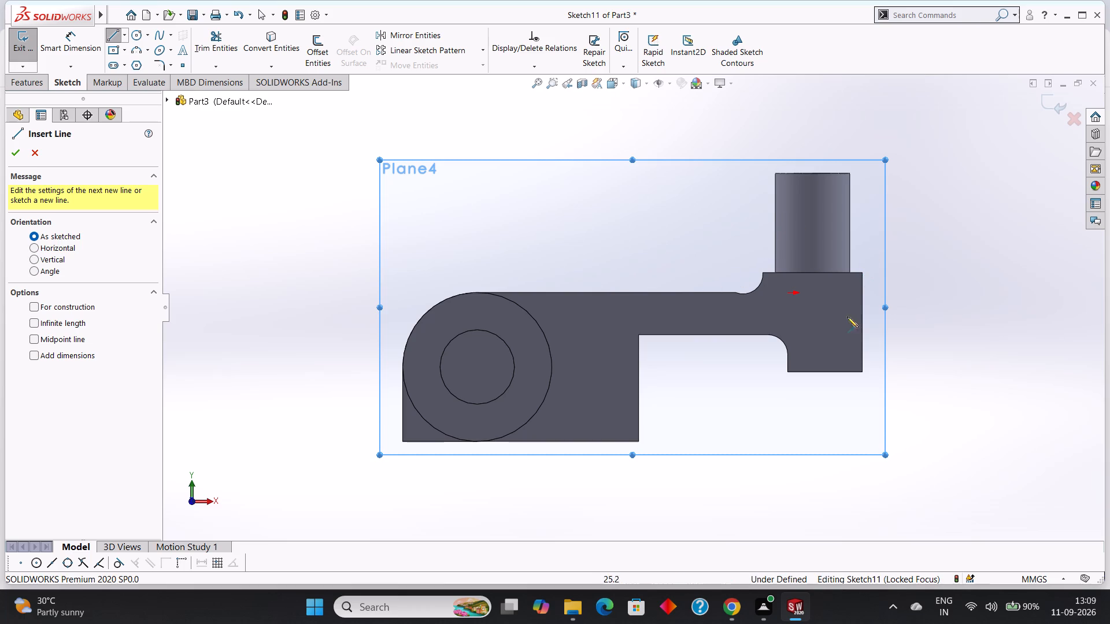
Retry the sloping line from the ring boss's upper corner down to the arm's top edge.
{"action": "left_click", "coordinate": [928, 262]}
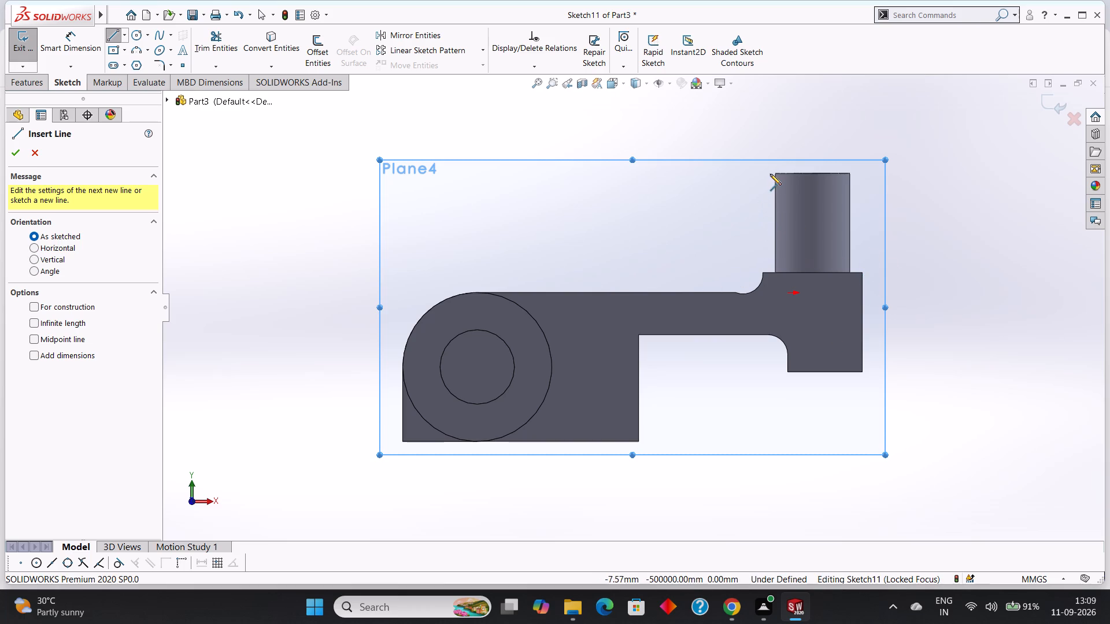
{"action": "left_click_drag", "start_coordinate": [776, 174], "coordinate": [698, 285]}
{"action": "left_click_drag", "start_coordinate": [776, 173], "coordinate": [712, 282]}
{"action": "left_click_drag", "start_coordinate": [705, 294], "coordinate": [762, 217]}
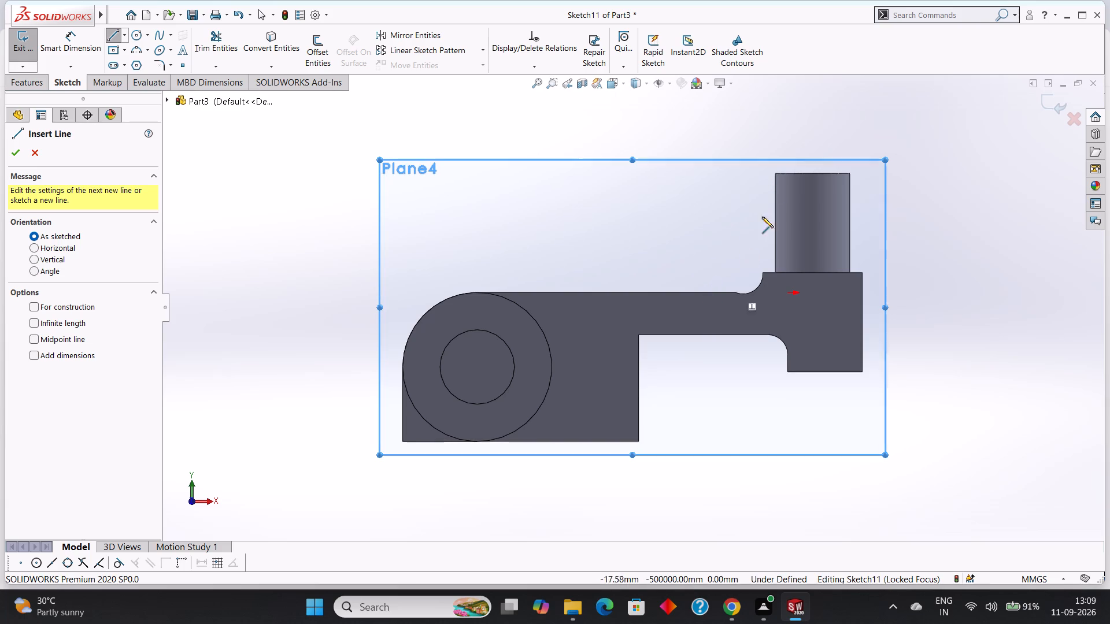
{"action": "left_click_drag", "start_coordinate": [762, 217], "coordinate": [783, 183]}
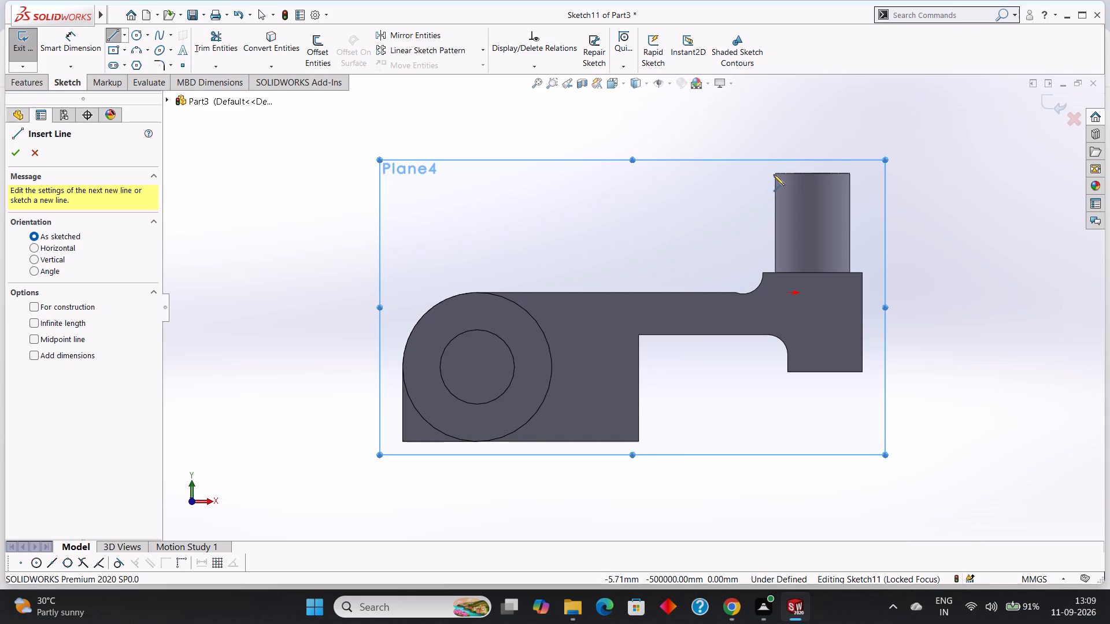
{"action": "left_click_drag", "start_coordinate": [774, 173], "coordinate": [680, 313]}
Leave the Line tool and undo the creation of the current empty sketch.
{"action": "key", "text": "Escape"}
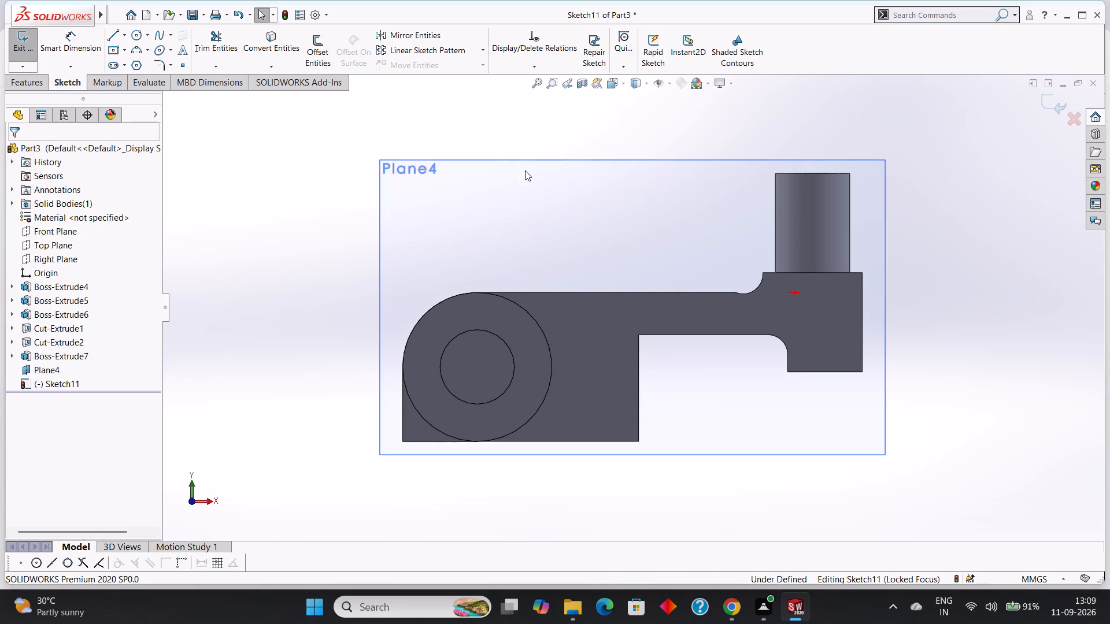
{"action": "key", "text": "Escape"}
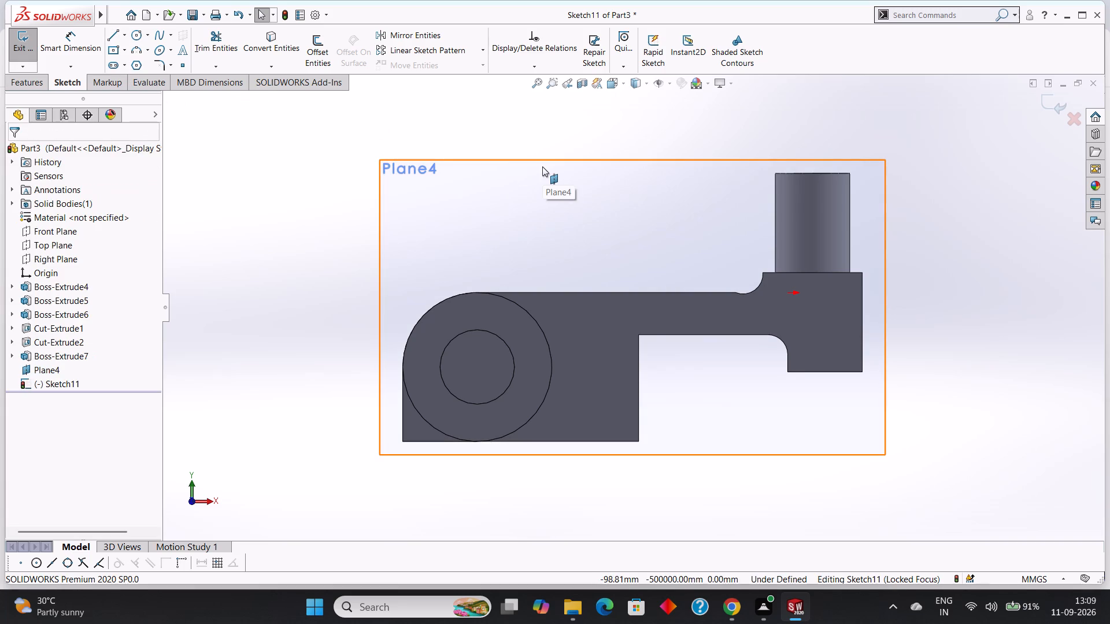
{"action": "key", "text": "ctrl+z"}
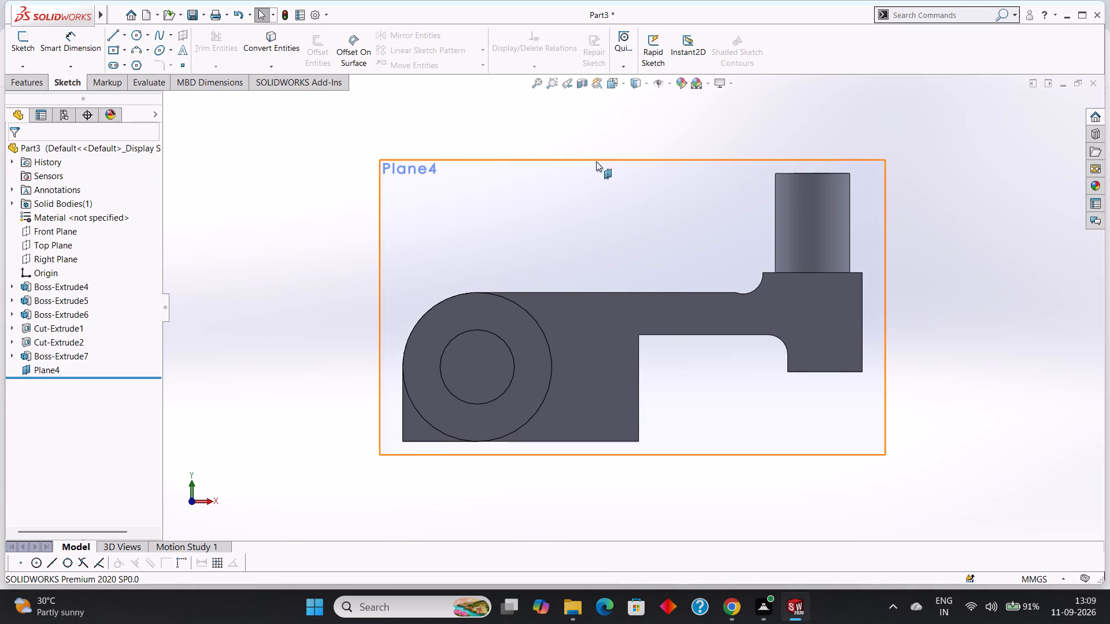
Start a new sketch on the reference plane offset from the Front Plane.
{"action": "right_click", "coordinate": [676, 186]}
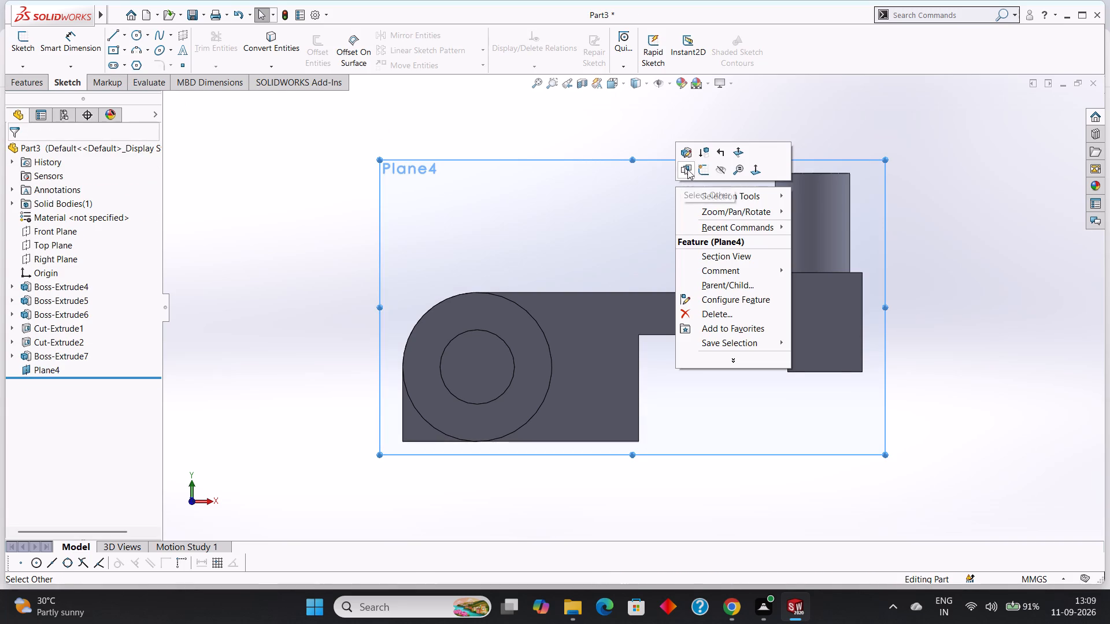
{"action": "left_click", "coordinate": [696, 169]}
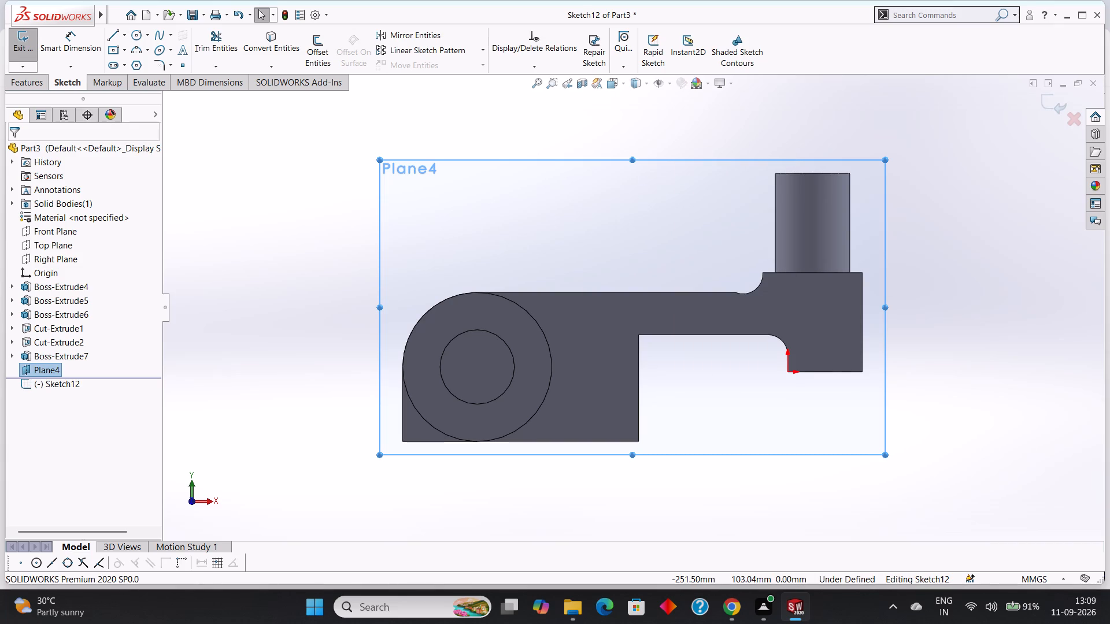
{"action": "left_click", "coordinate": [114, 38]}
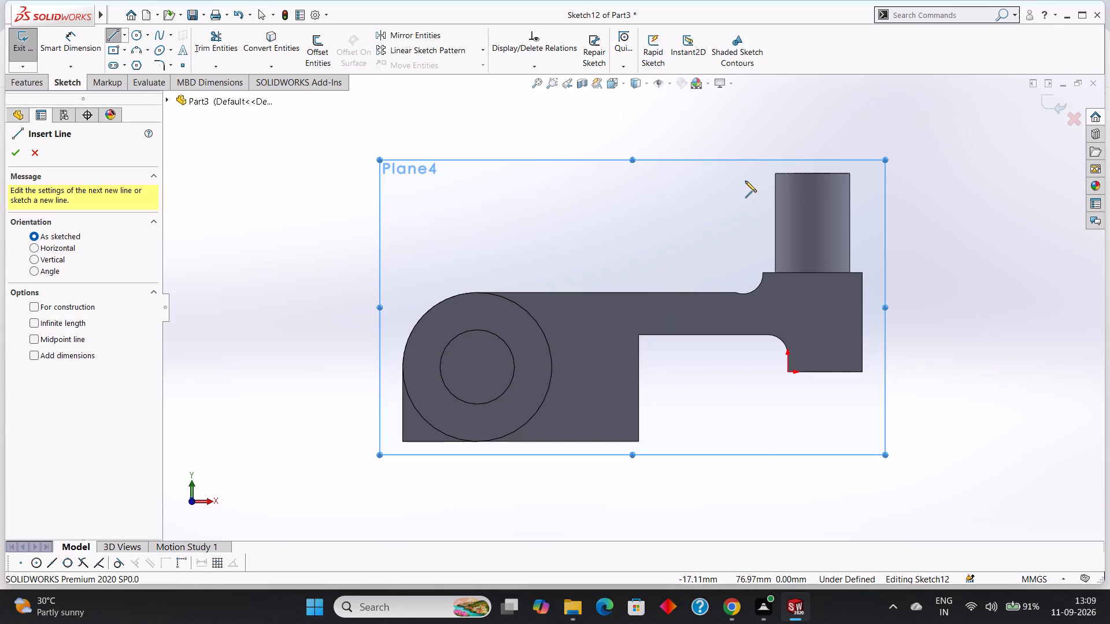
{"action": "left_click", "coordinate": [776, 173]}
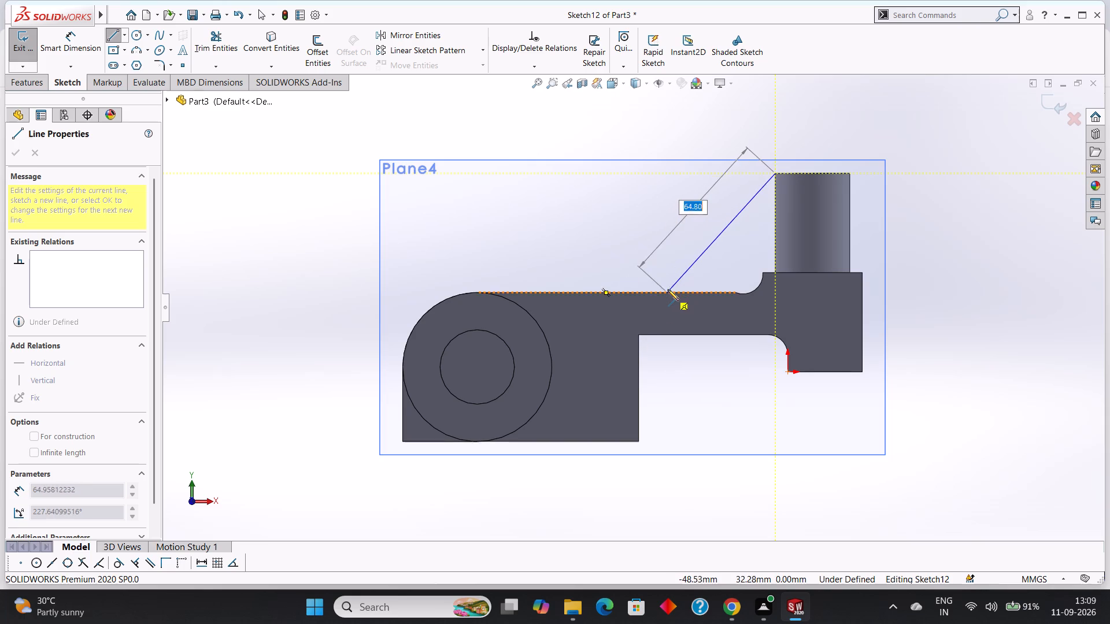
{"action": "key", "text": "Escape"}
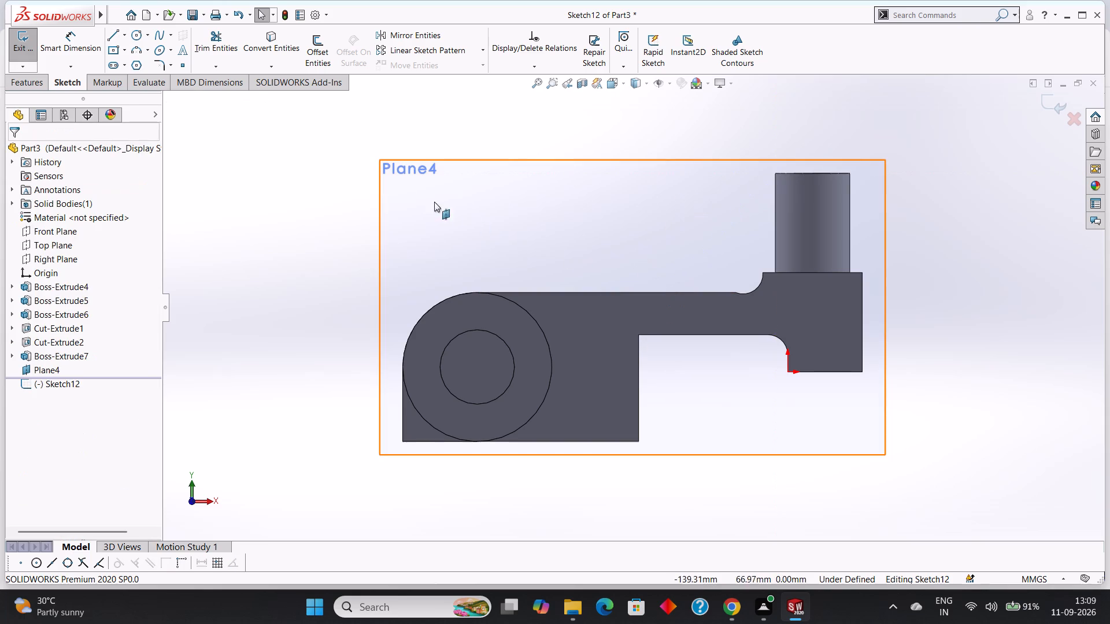
Sketch a sloping line about 80 mm long from the ring boss's outer wall near its top to the midpoint of the arm's top edge.
{"action": "left_click", "coordinate": [124, 31]}
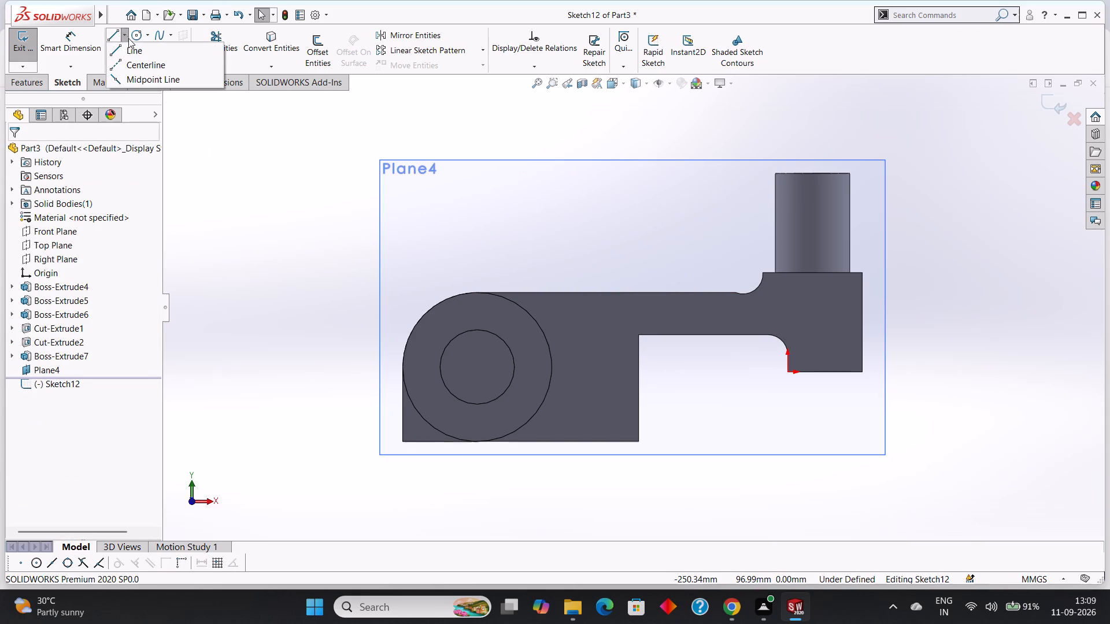
{"action": "left_click", "coordinate": [137, 54]}
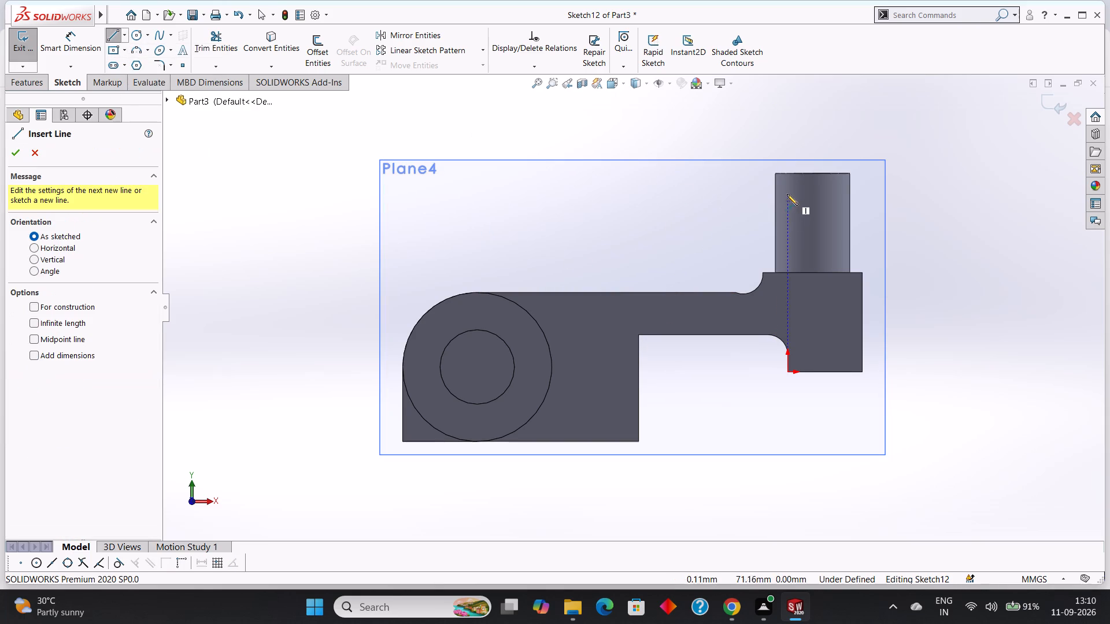
{"action": "left_click", "coordinate": [774, 188]}
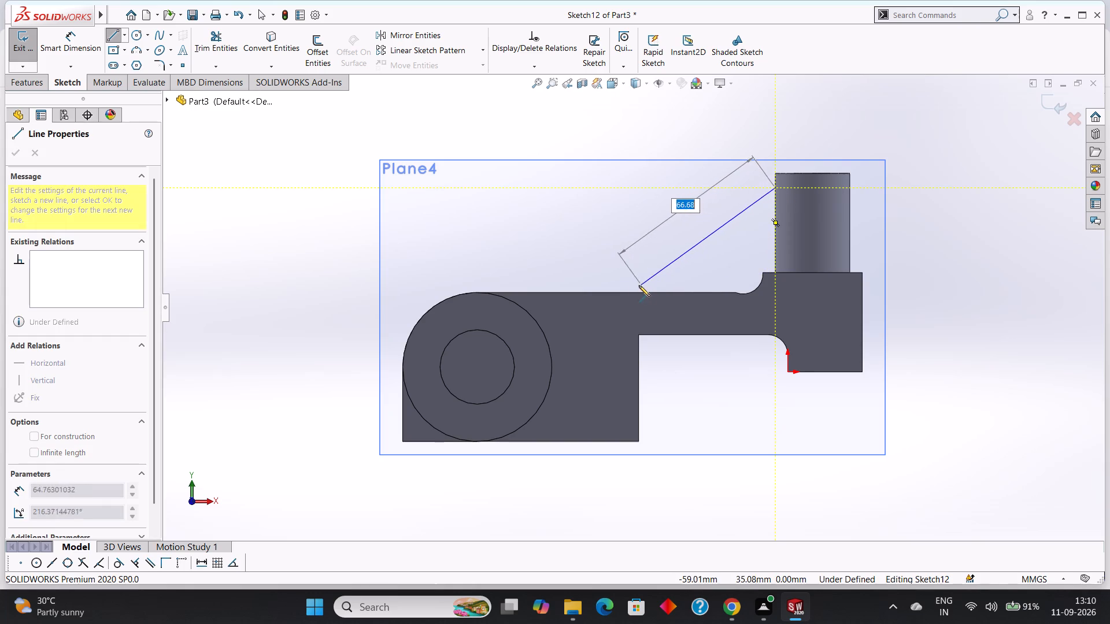
{"action": "left_click", "coordinate": [608, 292]}
{"action": "right_click", "coordinate": [616, 139]}
{"action": "left_click", "coordinate": [634, 146]}
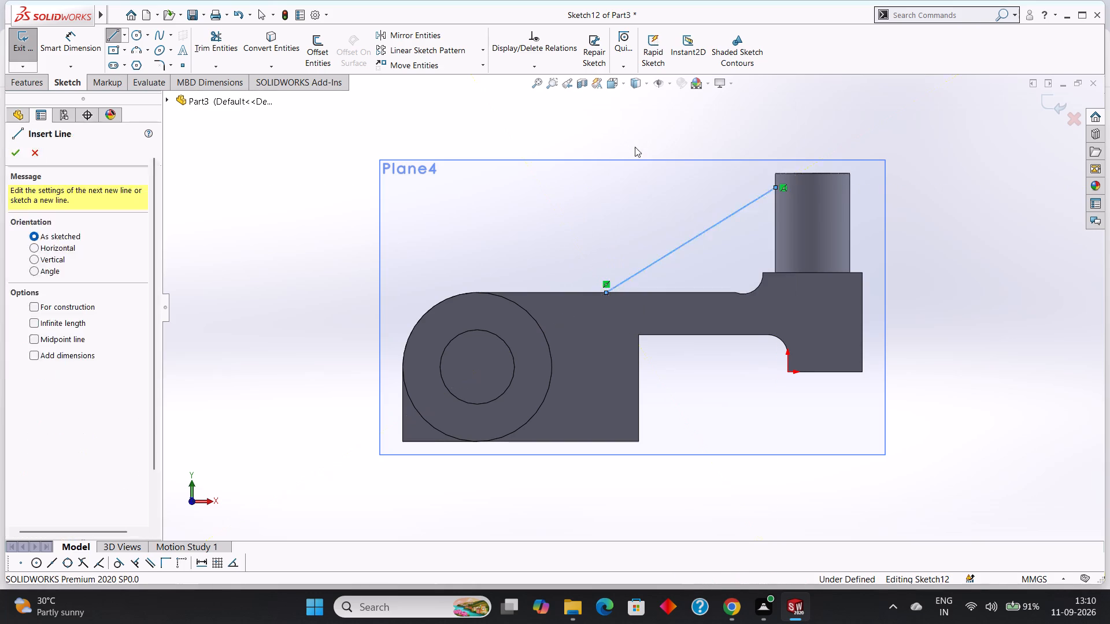
Hide the offset reference plane Plane4.
{"action": "middle_click_drag", "start_coordinate": [641, 135], "coordinate": [649, 224]}
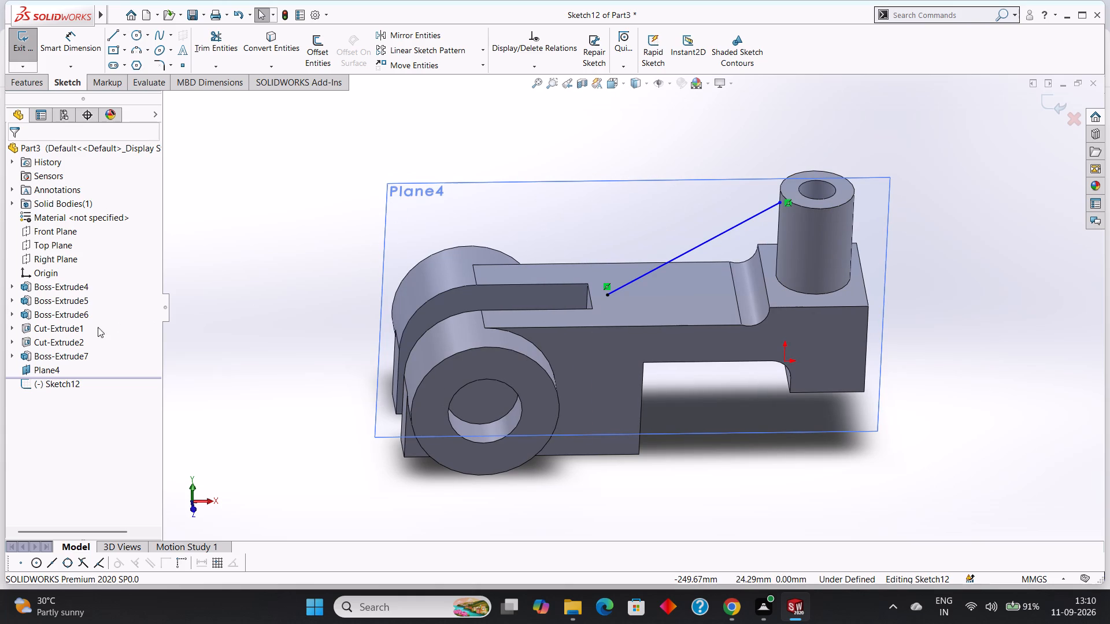
{"action": "left_click", "coordinate": [51, 370]}
{"action": "left_click", "coordinate": [72, 356]}
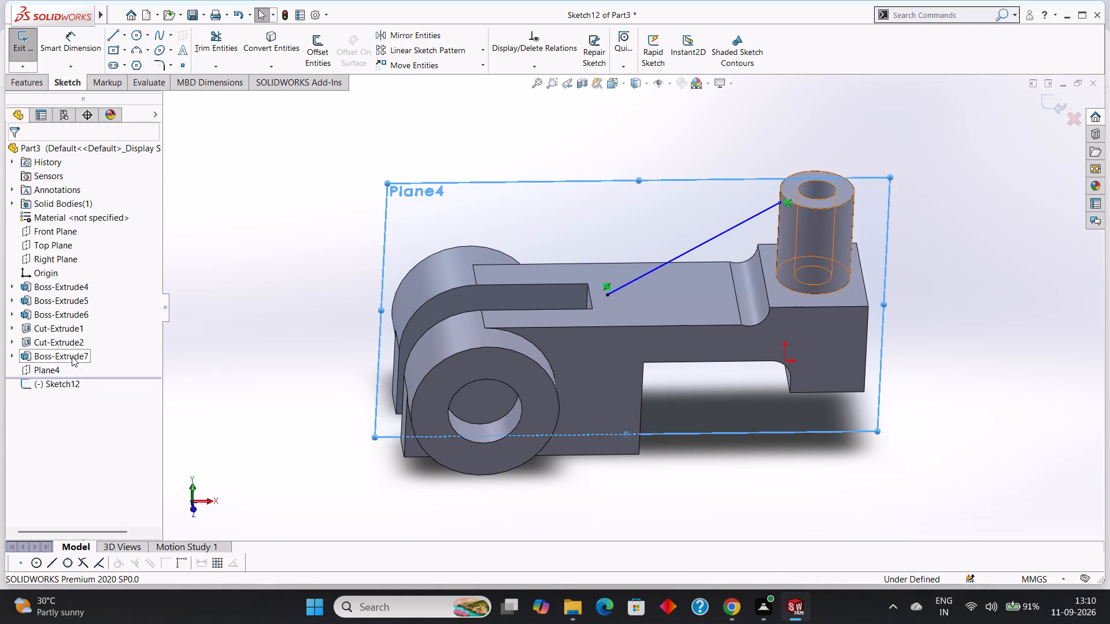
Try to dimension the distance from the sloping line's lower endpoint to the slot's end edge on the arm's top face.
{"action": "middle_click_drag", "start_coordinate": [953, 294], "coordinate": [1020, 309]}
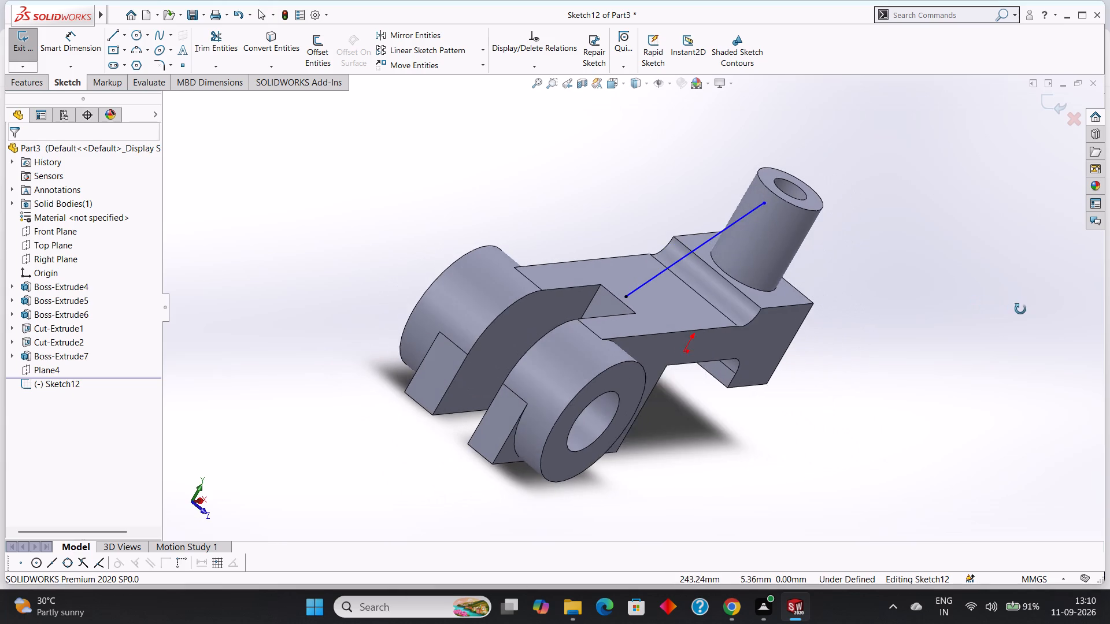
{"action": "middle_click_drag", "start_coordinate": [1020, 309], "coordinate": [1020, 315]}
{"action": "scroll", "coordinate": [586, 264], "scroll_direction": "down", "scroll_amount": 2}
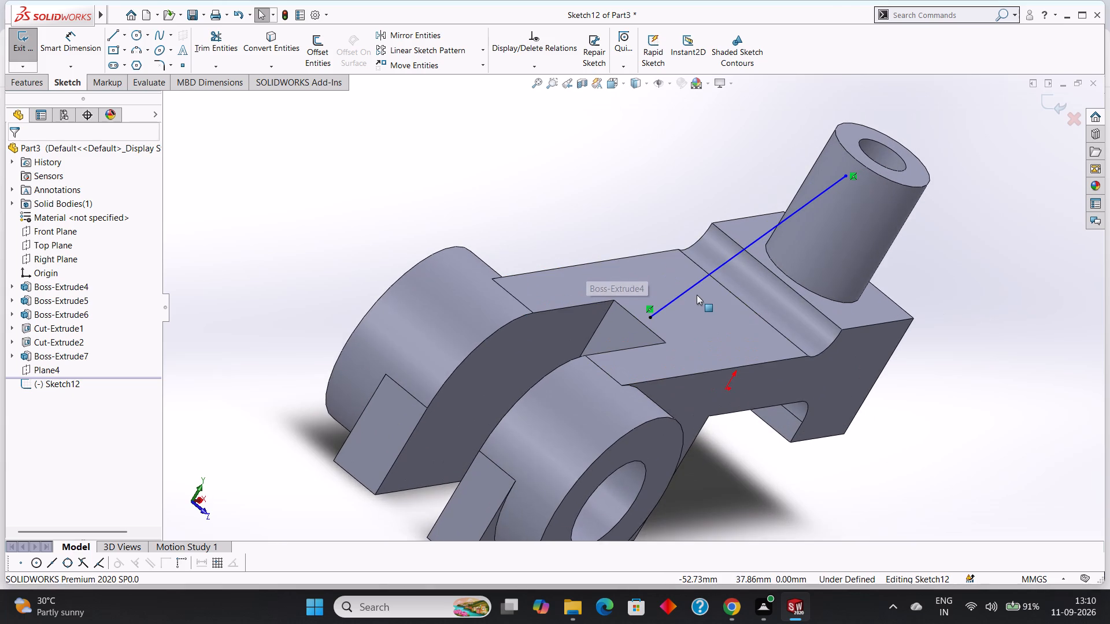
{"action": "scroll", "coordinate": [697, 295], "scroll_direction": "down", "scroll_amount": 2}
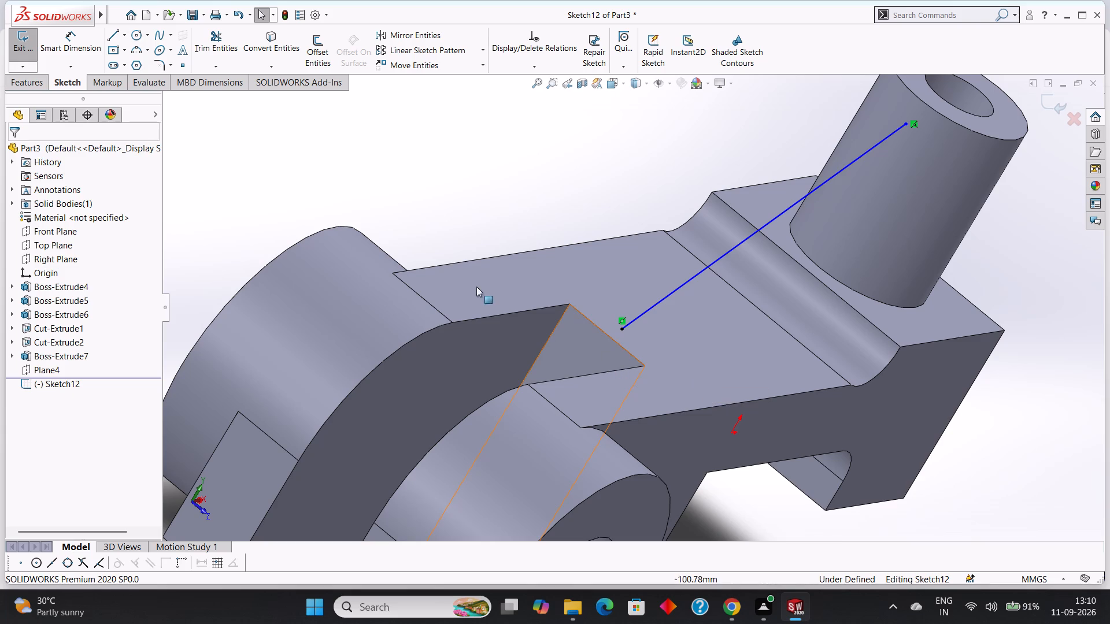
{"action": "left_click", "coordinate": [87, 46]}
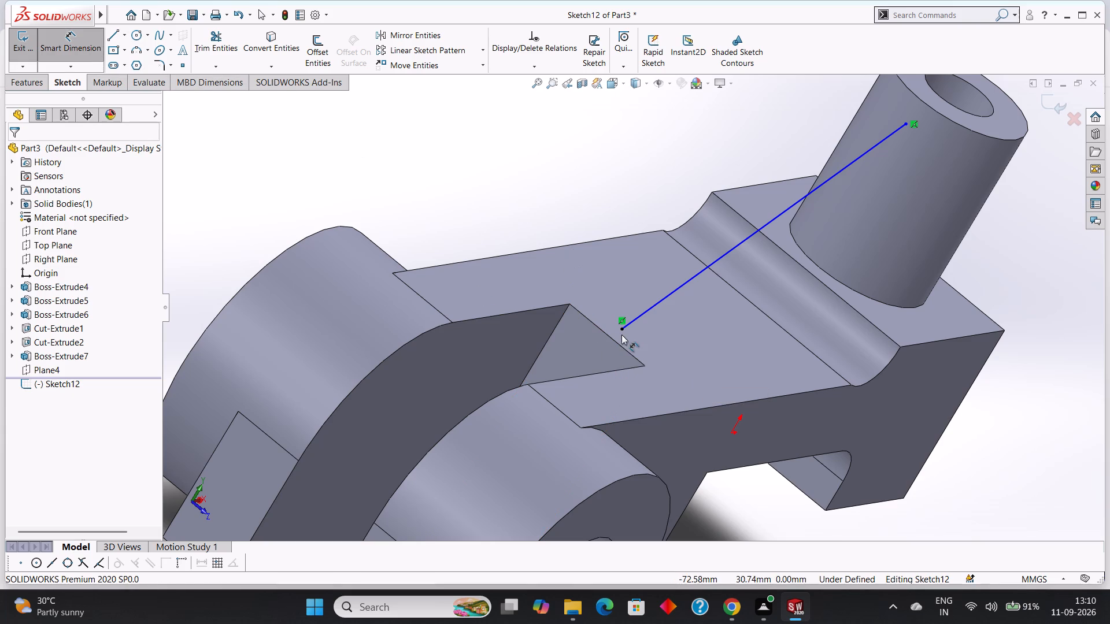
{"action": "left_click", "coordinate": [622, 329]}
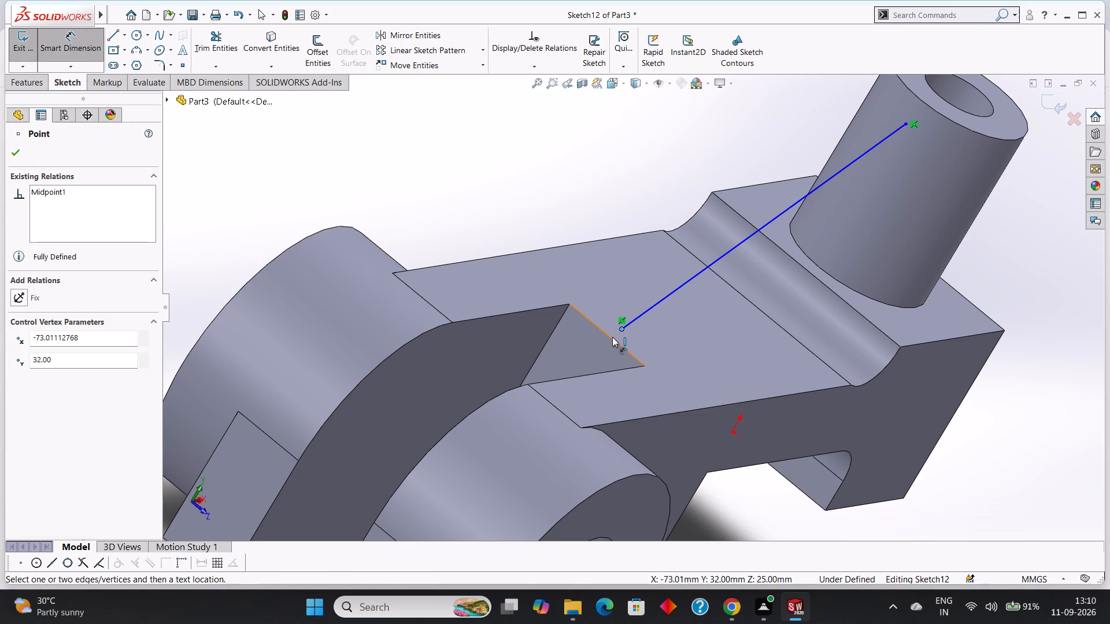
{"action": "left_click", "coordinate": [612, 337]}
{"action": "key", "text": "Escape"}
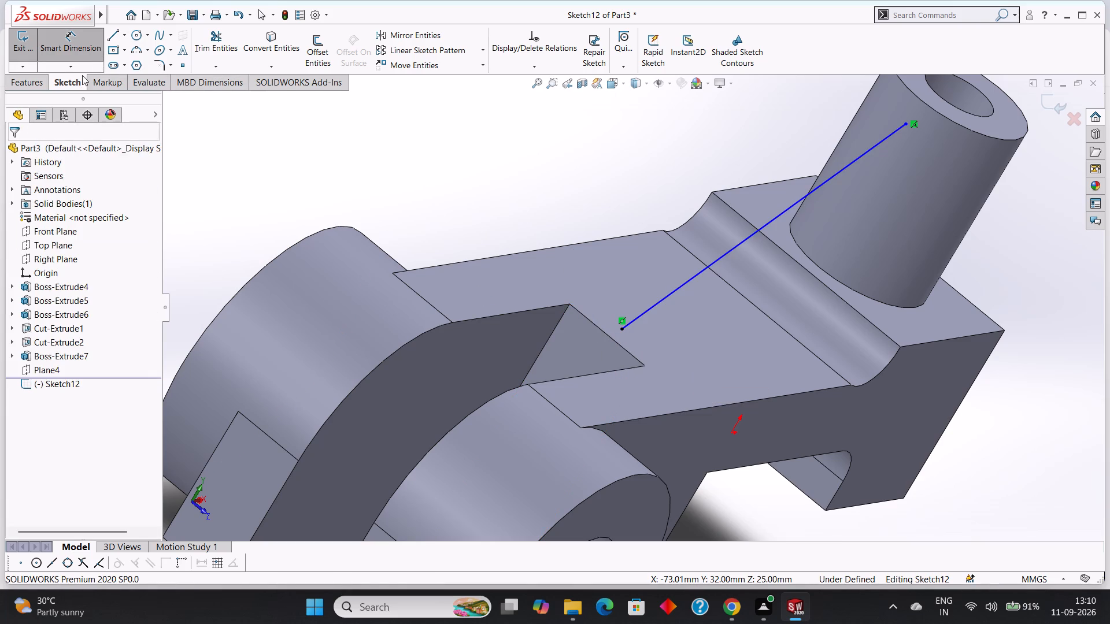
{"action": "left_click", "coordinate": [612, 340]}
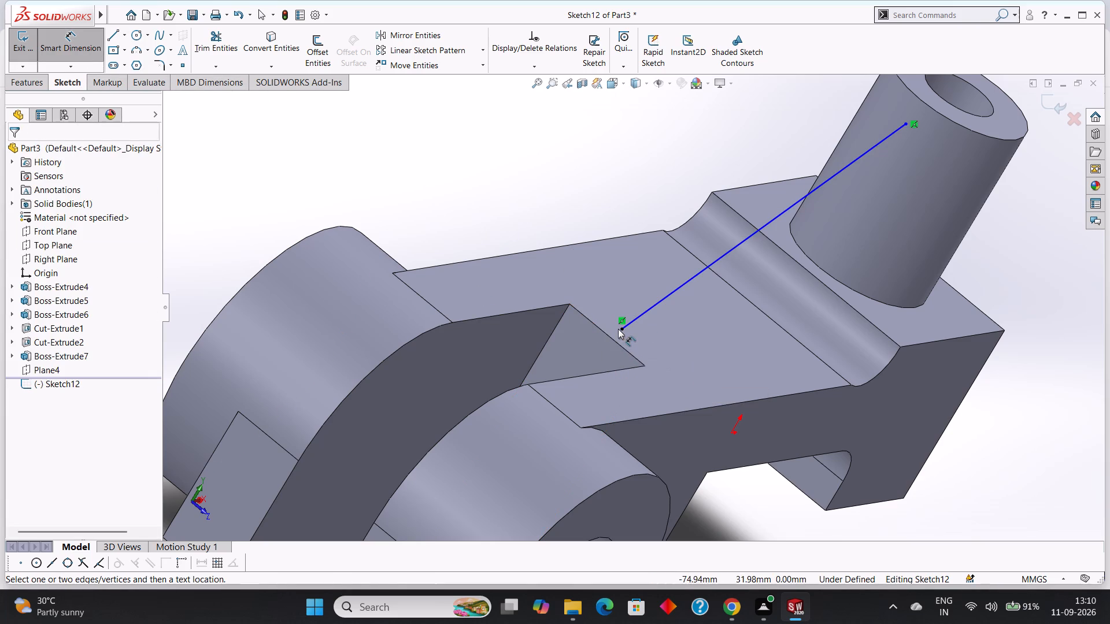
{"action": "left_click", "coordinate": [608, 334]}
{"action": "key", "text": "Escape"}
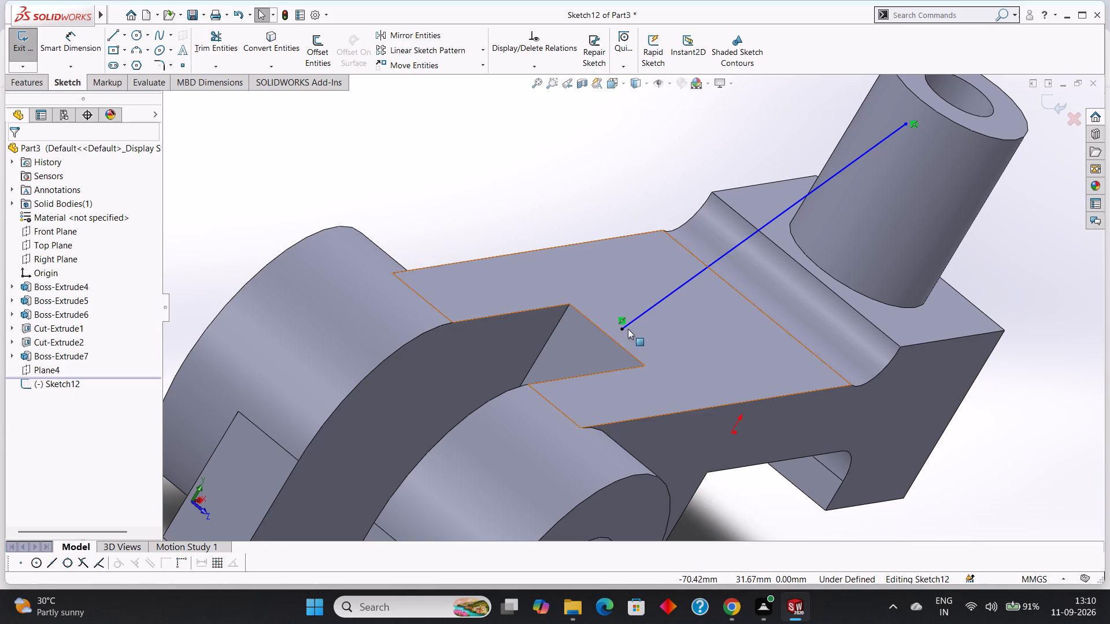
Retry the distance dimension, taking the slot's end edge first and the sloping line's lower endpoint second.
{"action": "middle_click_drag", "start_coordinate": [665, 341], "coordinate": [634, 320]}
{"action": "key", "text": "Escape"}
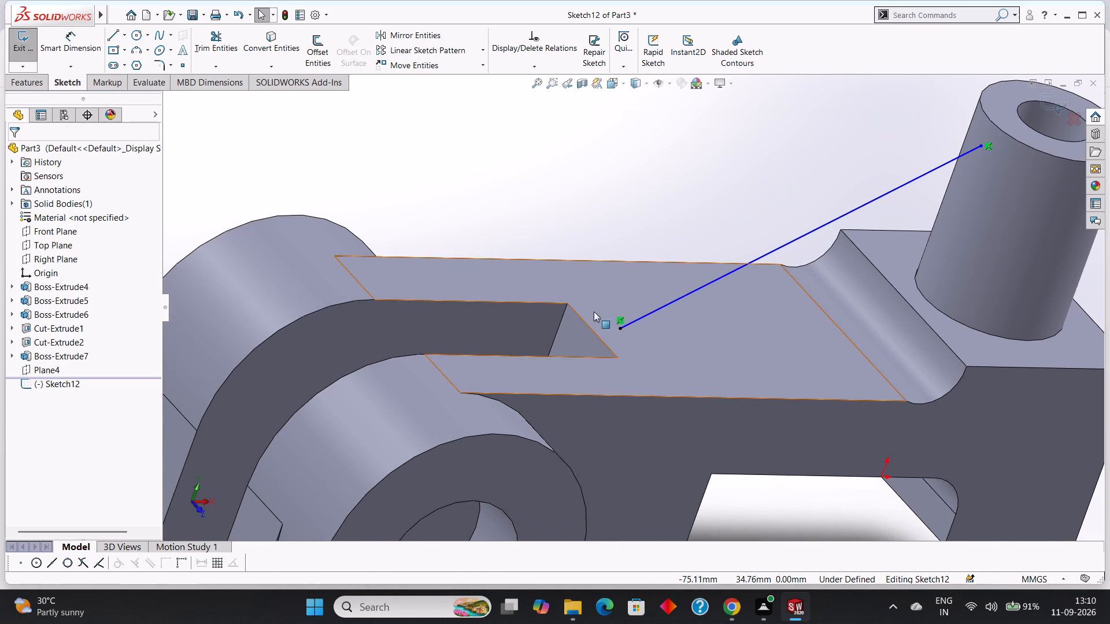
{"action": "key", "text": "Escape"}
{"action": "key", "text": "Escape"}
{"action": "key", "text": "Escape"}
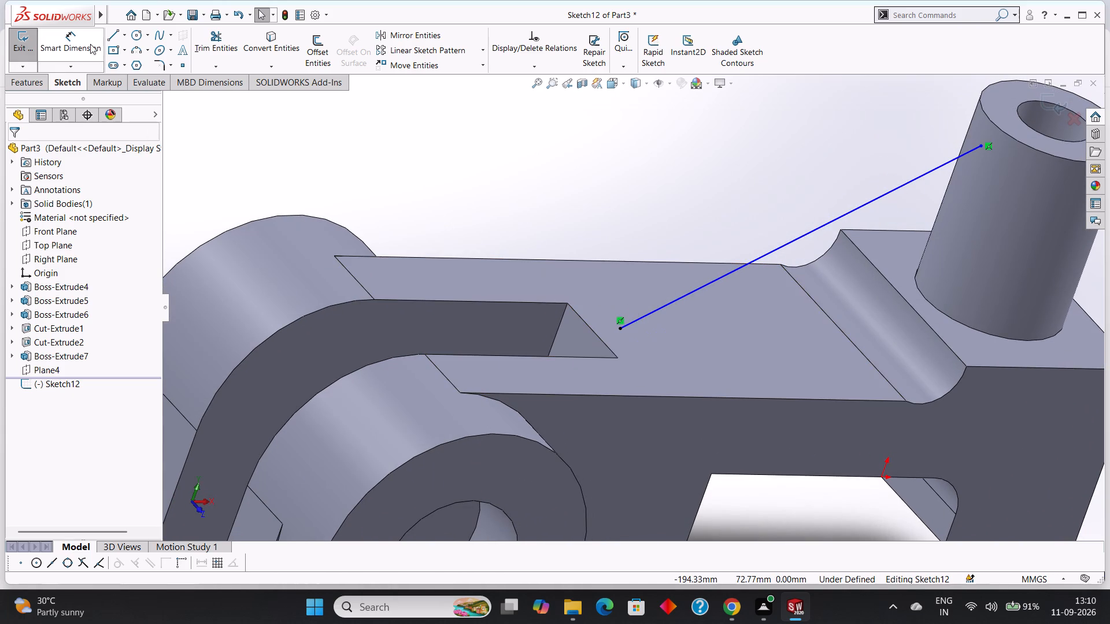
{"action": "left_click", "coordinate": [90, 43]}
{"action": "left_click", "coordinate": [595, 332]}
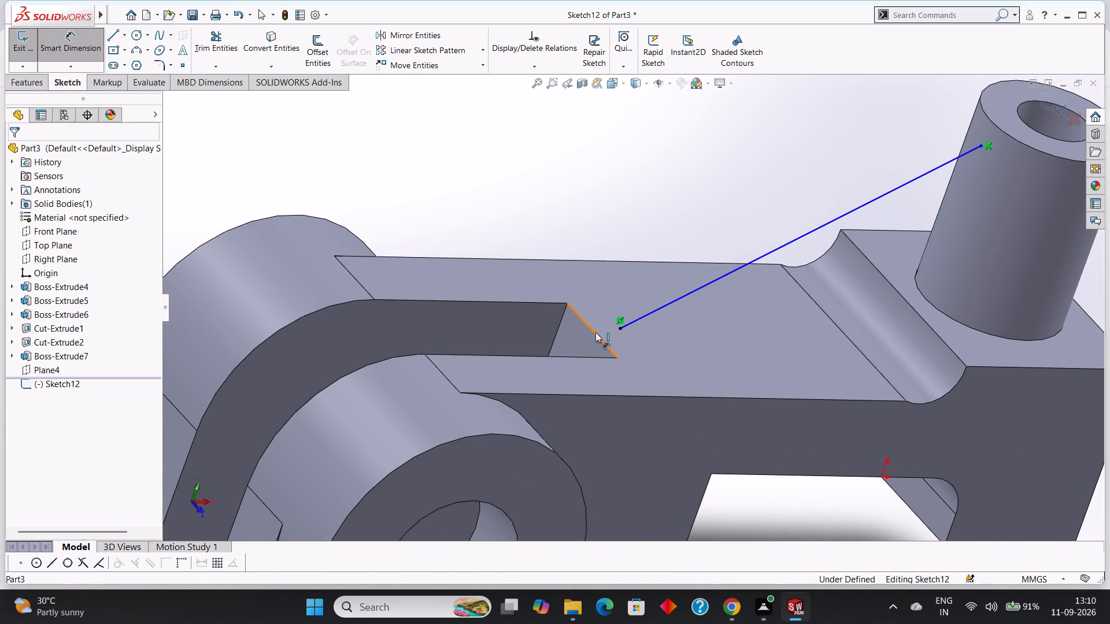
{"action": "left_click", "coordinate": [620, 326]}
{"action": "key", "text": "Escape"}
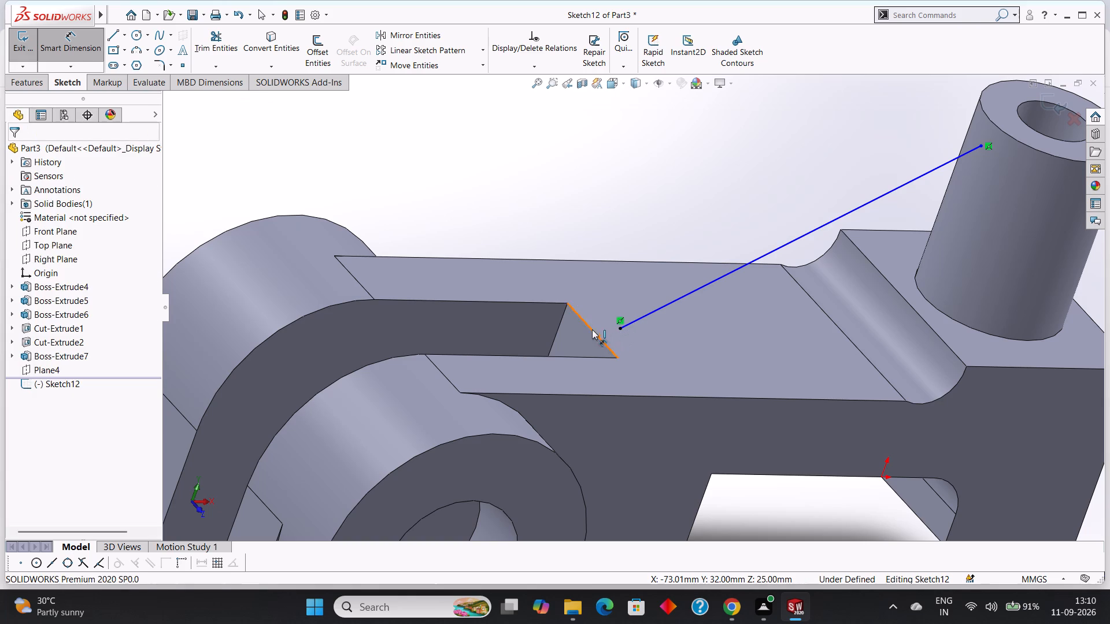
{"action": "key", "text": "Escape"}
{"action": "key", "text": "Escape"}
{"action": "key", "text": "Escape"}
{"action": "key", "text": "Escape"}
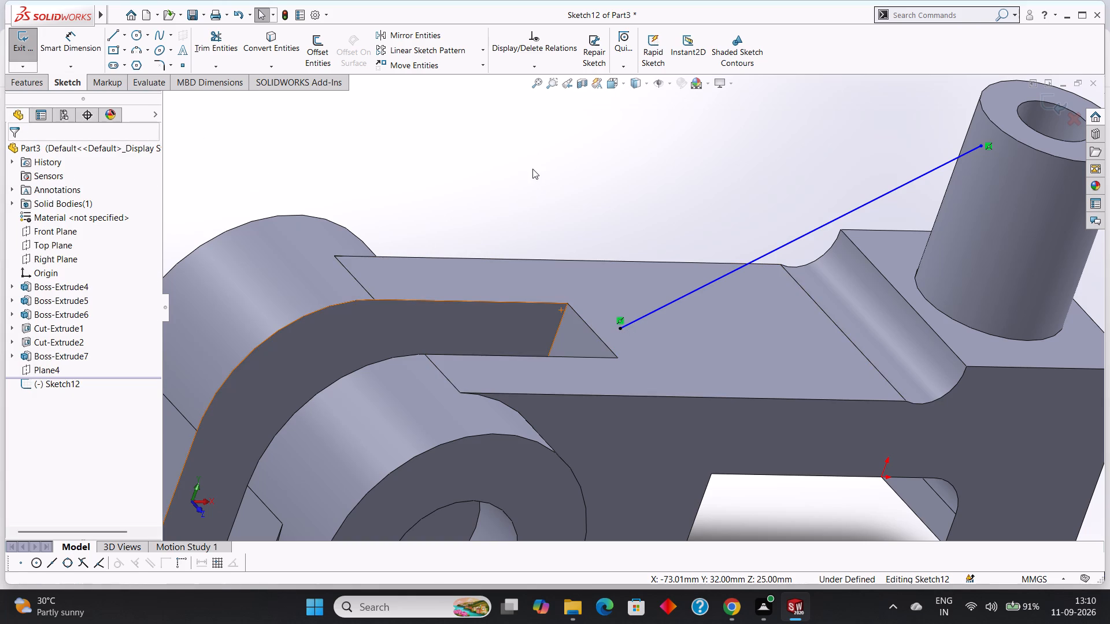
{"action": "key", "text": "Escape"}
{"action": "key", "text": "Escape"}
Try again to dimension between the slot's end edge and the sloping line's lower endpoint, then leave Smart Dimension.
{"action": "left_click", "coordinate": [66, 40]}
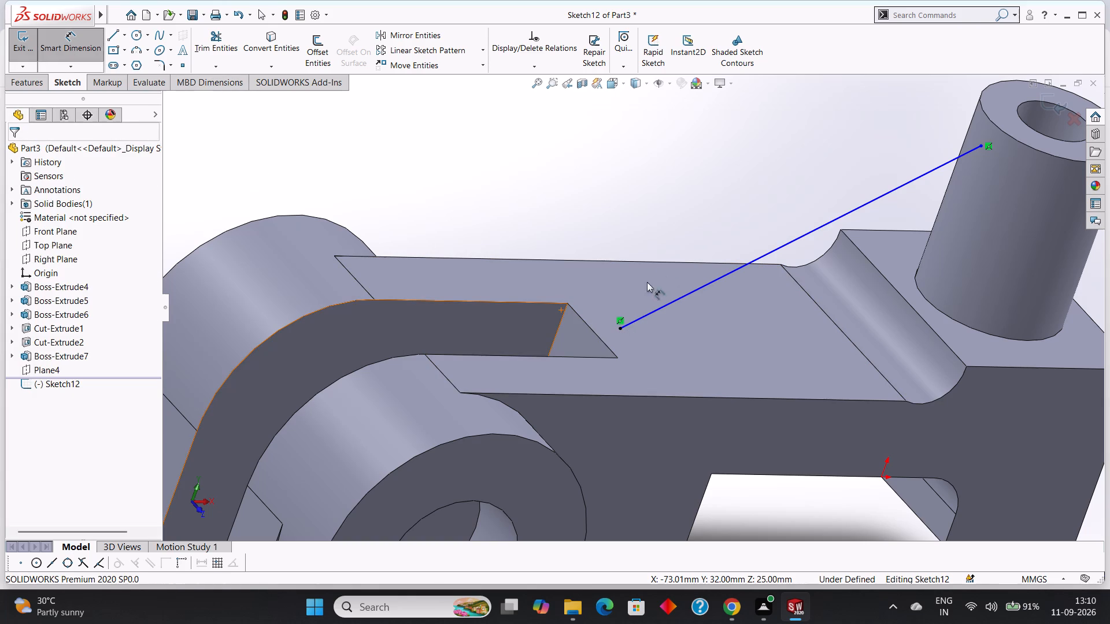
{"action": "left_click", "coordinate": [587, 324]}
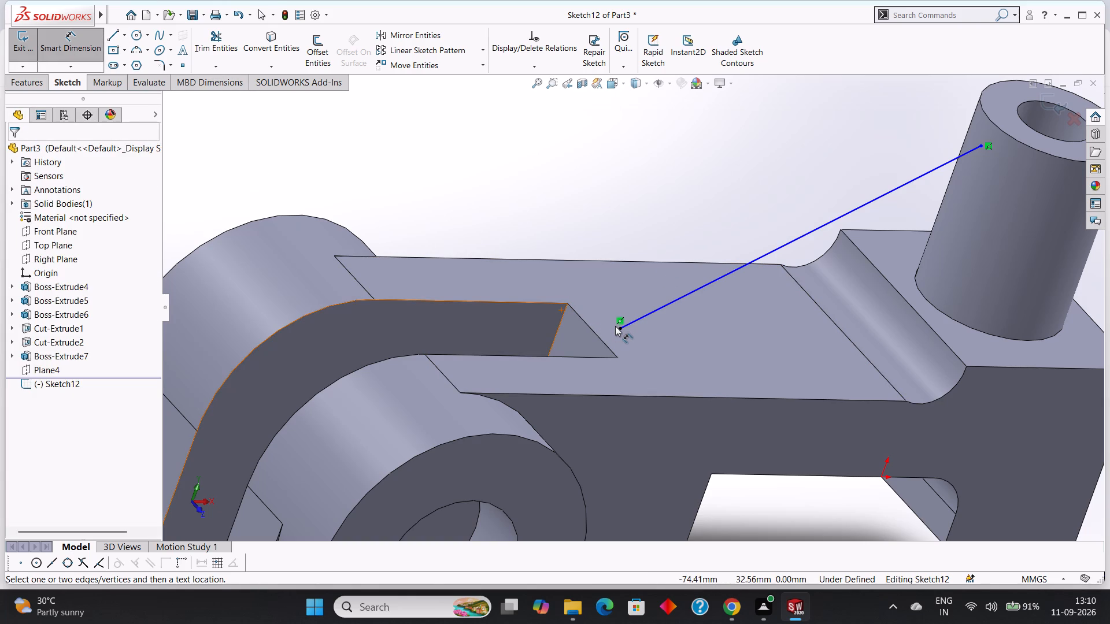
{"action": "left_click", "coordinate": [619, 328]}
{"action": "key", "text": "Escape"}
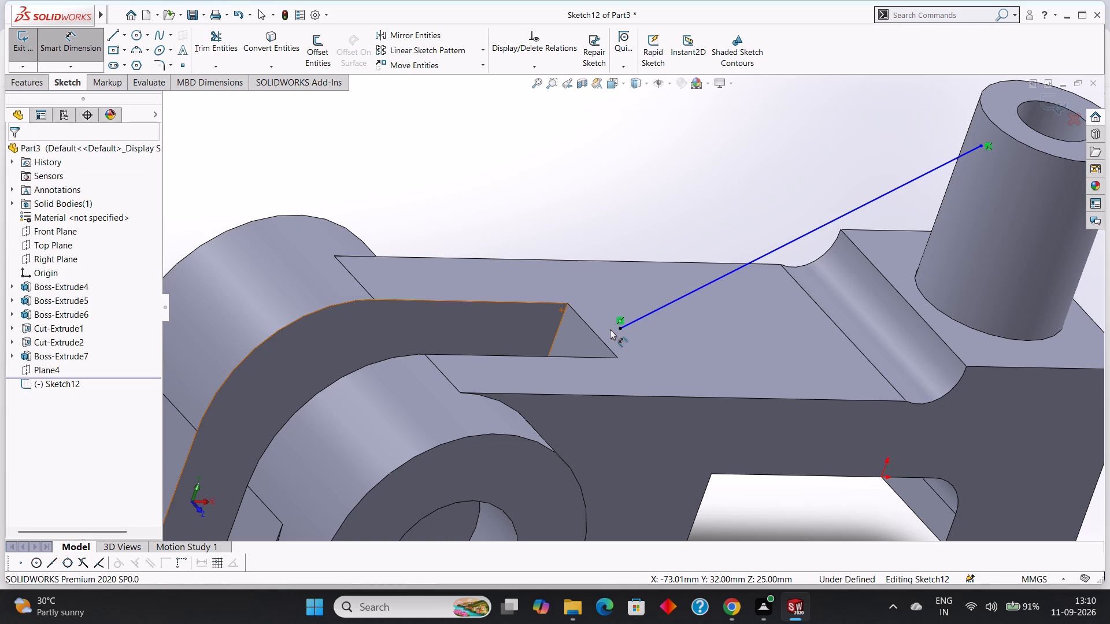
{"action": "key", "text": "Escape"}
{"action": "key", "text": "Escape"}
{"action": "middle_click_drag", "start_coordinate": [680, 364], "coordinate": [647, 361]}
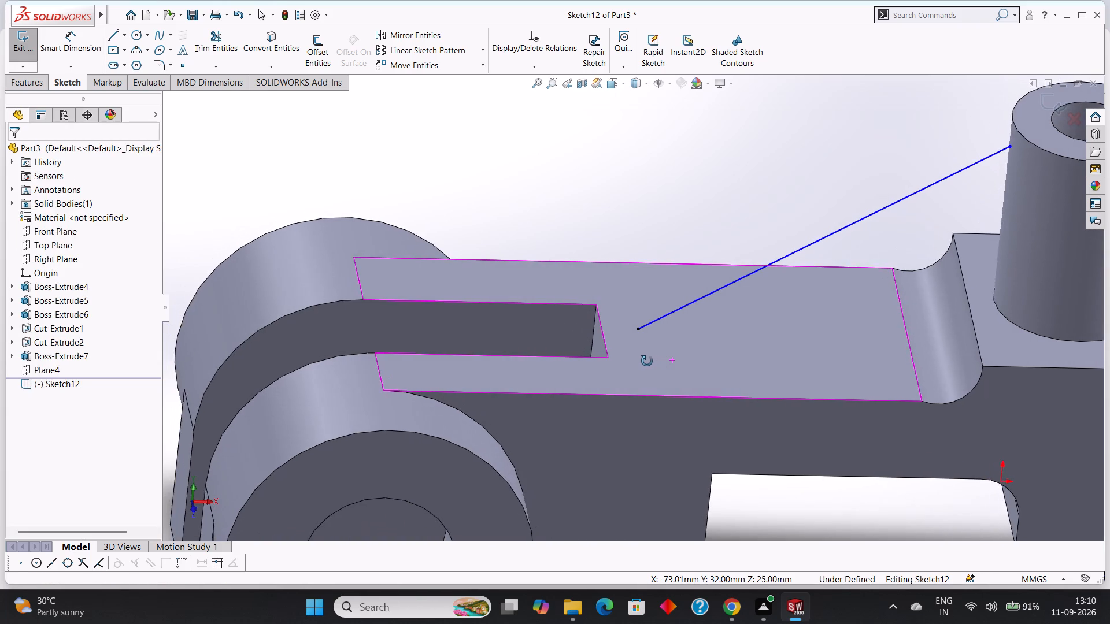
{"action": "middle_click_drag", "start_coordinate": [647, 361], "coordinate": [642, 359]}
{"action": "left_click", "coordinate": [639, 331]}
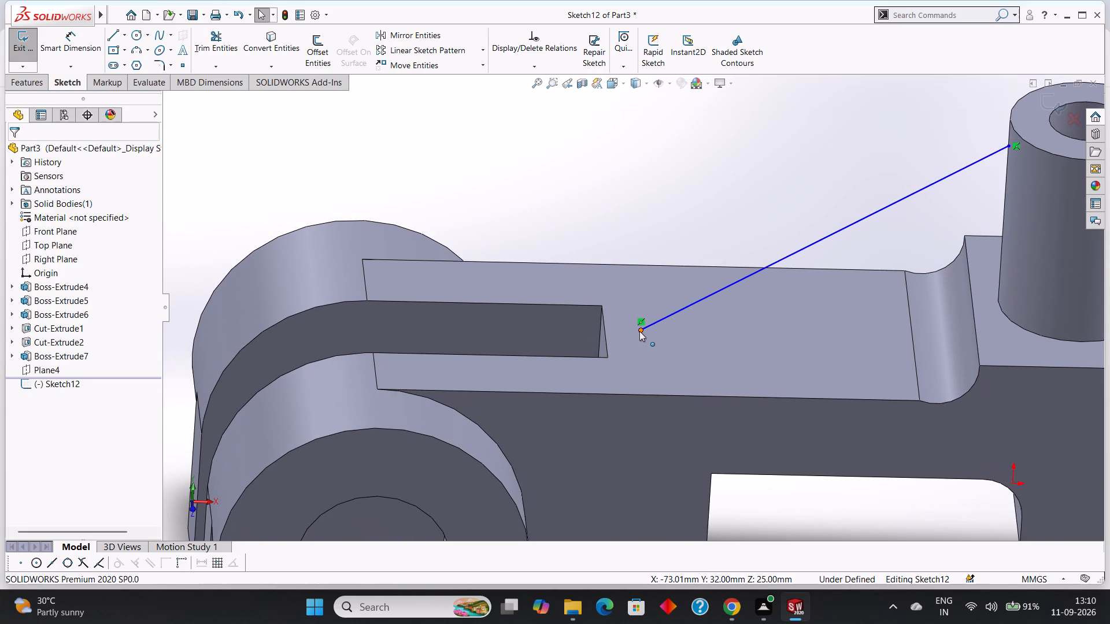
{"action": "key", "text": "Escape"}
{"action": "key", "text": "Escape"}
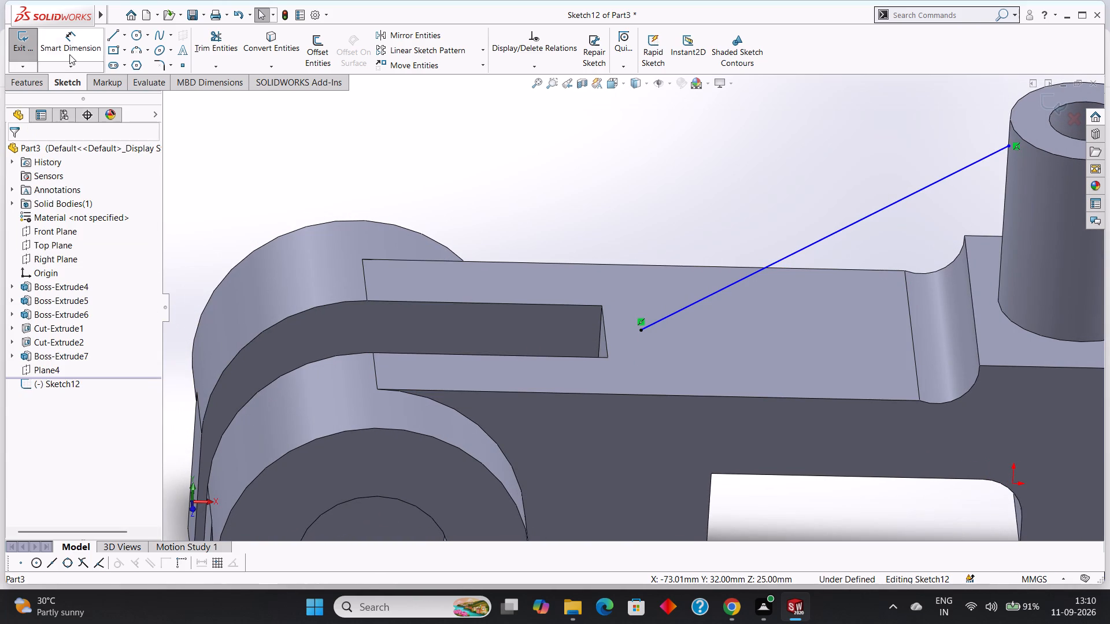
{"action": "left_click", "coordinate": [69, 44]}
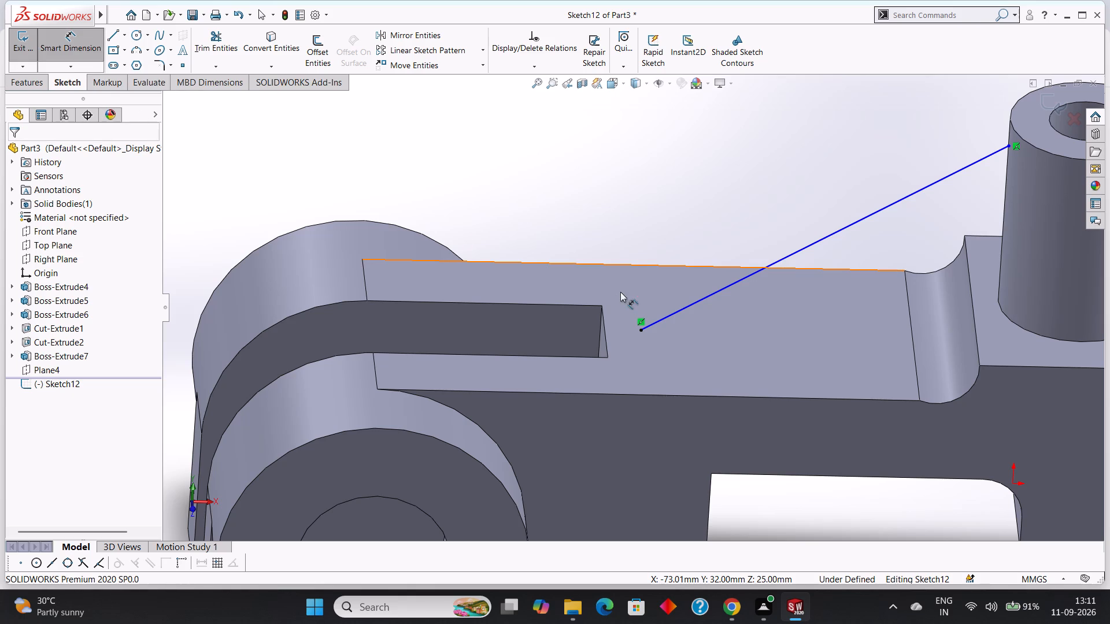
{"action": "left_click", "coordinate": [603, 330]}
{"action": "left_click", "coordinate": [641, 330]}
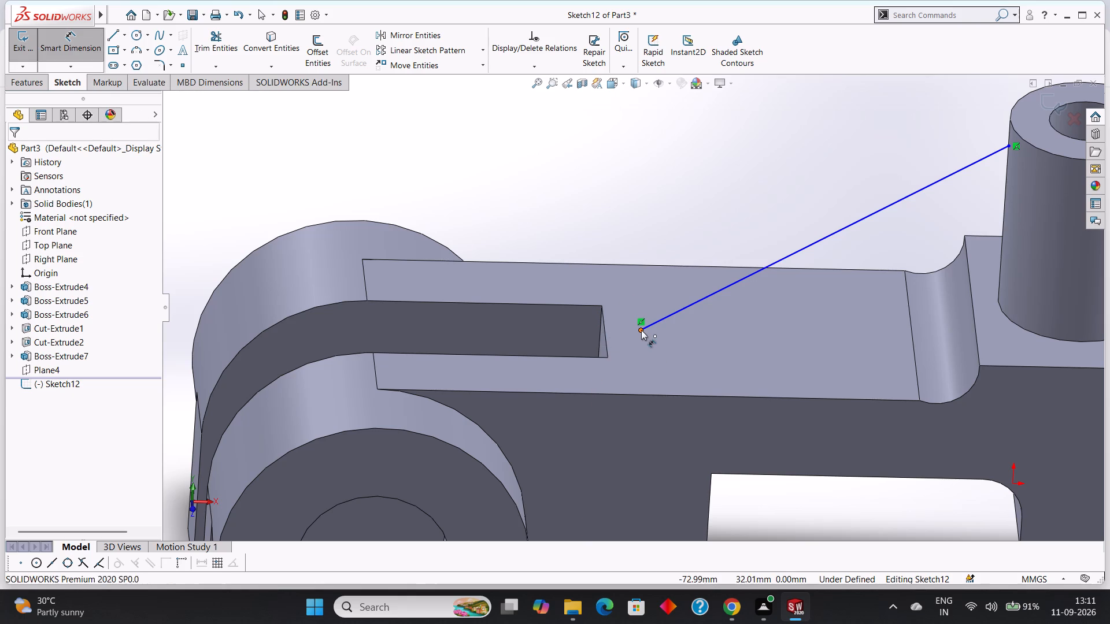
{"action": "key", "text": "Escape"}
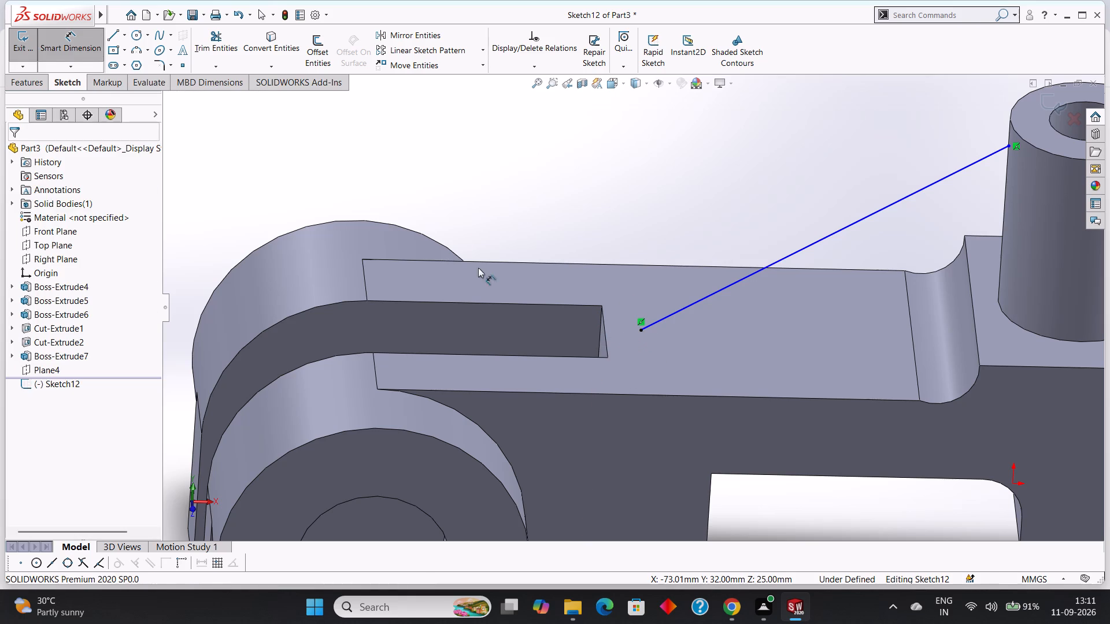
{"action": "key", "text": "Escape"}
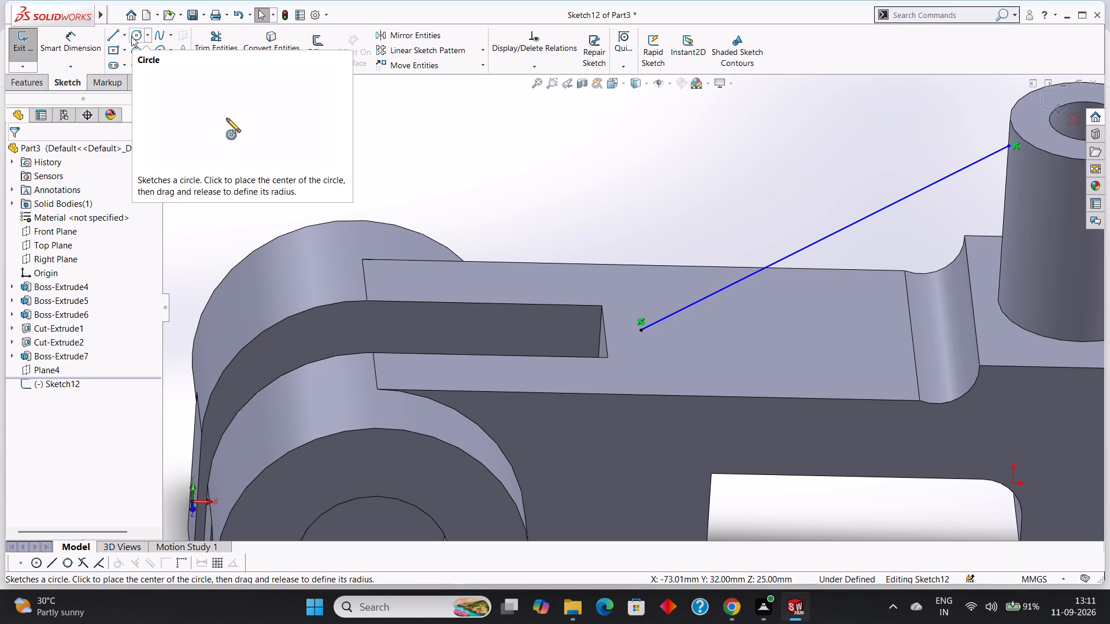
Sketch a centerline about 11.5 mm long along the slot's end edge, joining its two corners on the arm's top face.
{"action": "left_click", "coordinate": [124, 36]}
{"action": "left_click", "coordinate": [136, 64]}
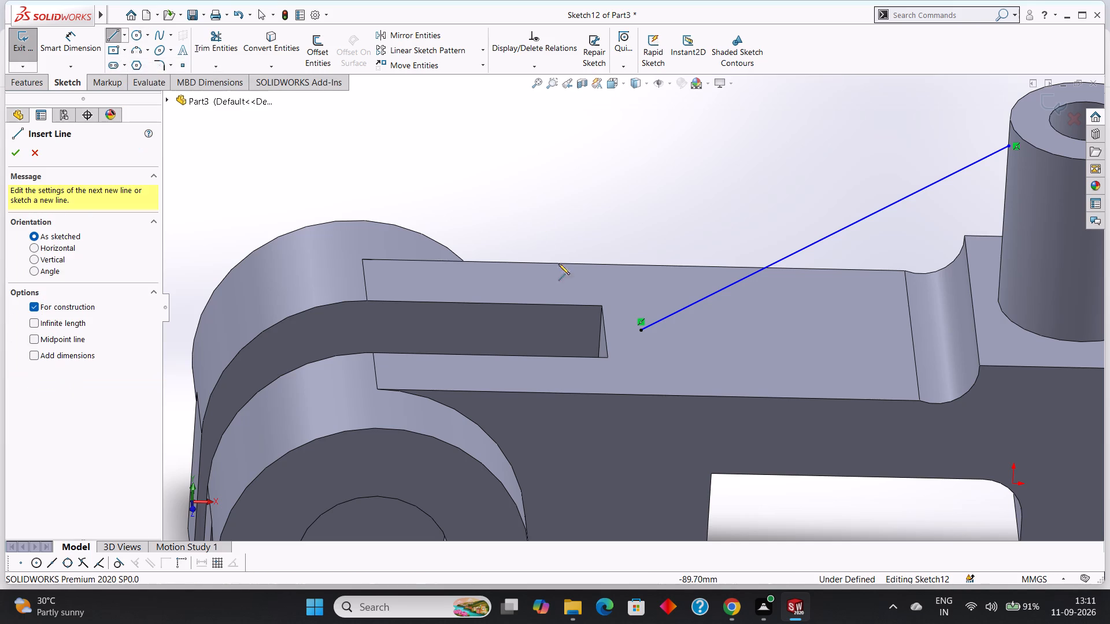
{"action": "left_click", "coordinate": [608, 357]}
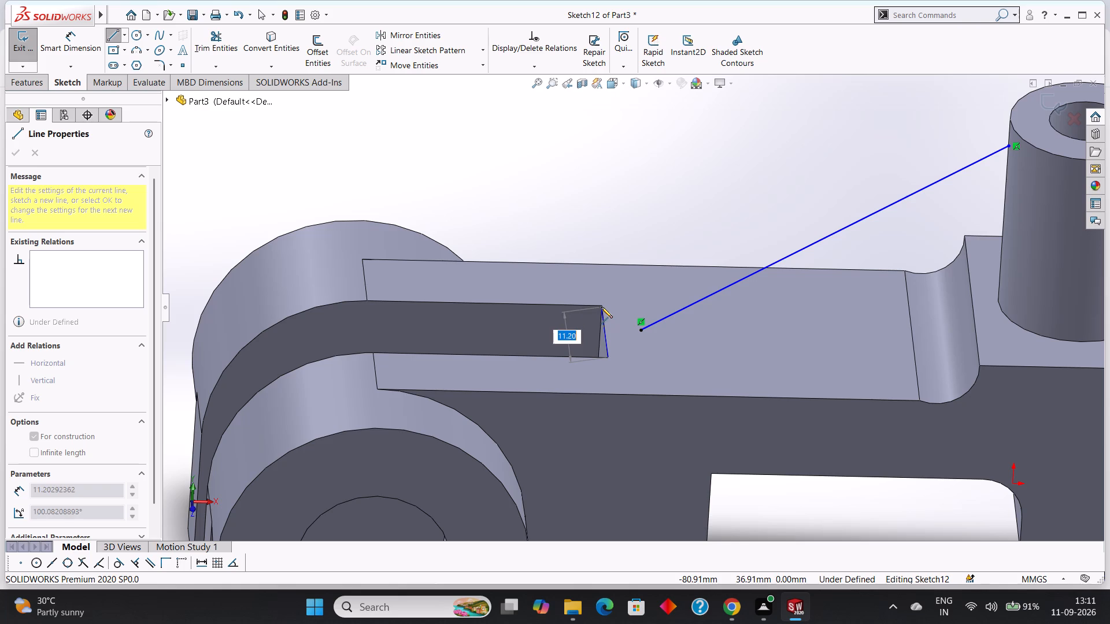
{"action": "scroll", "coordinate": [602, 305], "scroll_direction": "down", "scroll_amount": 5}
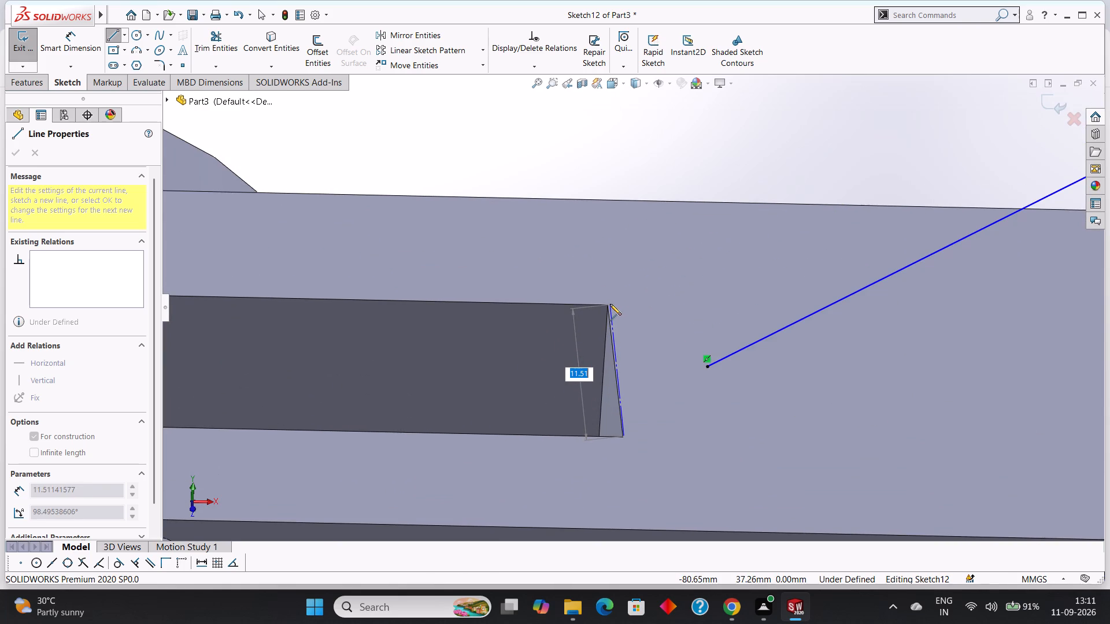
{"action": "left_click", "coordinate": [608, 304]}
{"action": "right_click", "coordinate": [634, 282]}
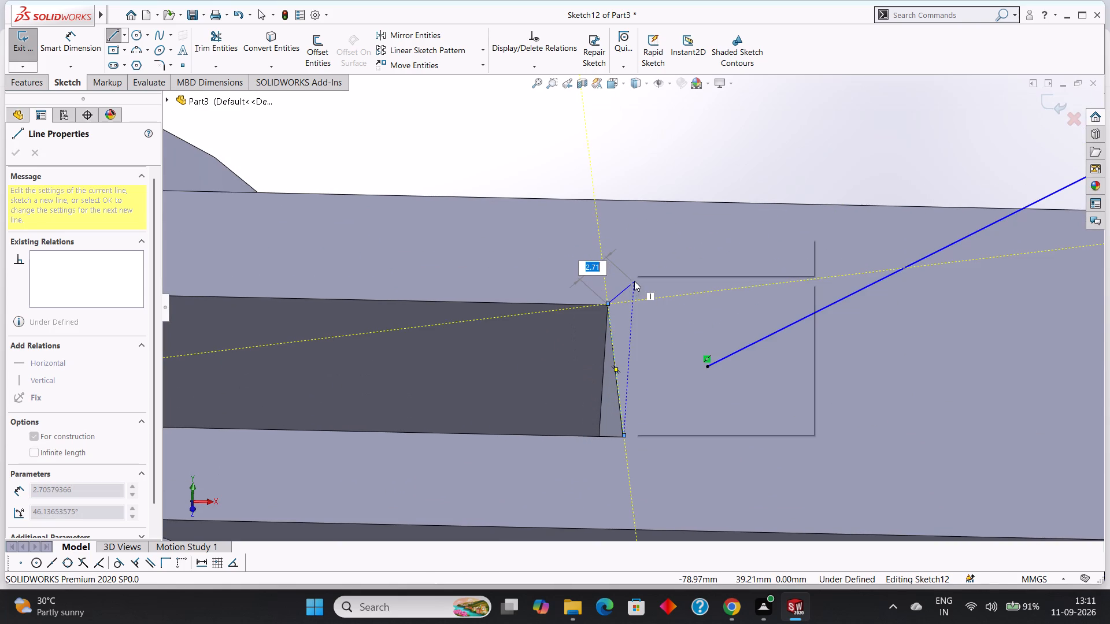
{"action": "left_click", "coordinate": [652, 294]}
{"action": "scroll", "coordinate": [651, 298], "scroll_direction": "up", "scroll_amount": 3}
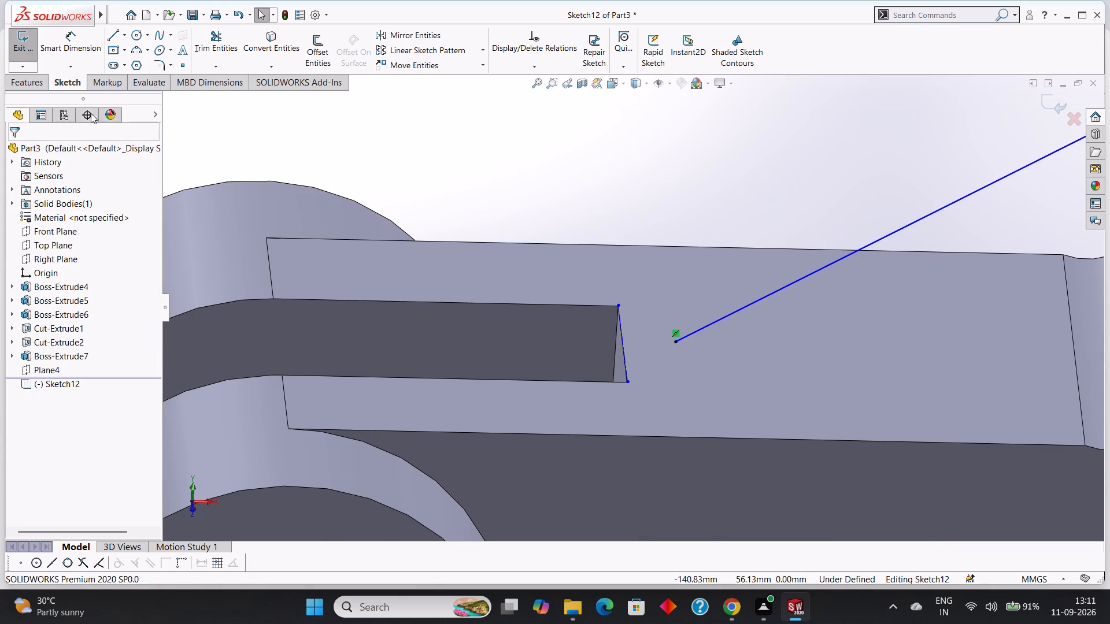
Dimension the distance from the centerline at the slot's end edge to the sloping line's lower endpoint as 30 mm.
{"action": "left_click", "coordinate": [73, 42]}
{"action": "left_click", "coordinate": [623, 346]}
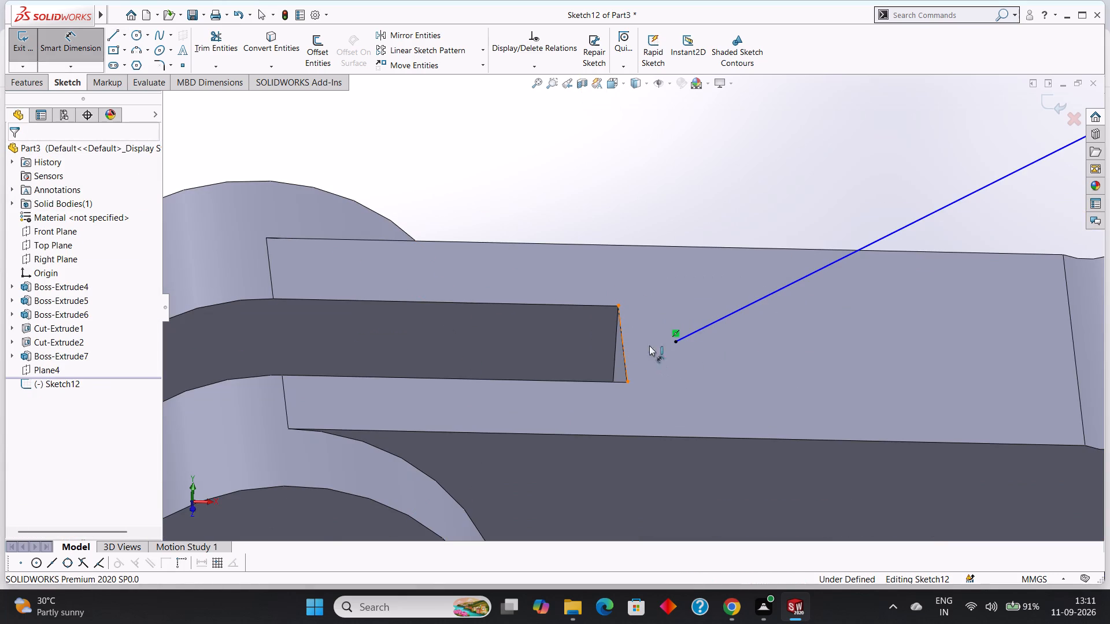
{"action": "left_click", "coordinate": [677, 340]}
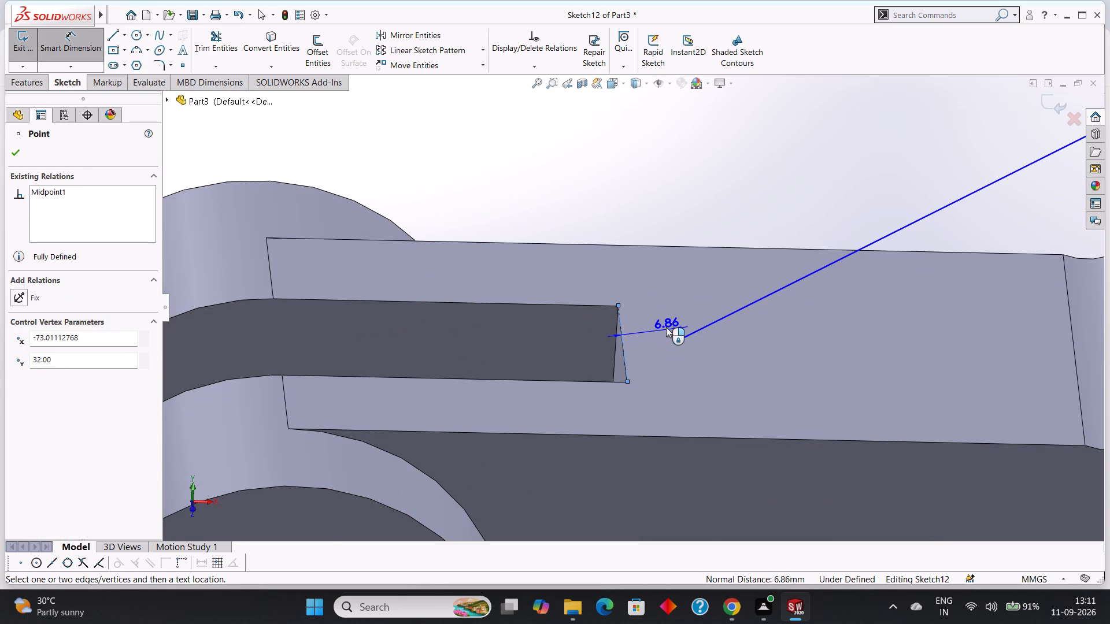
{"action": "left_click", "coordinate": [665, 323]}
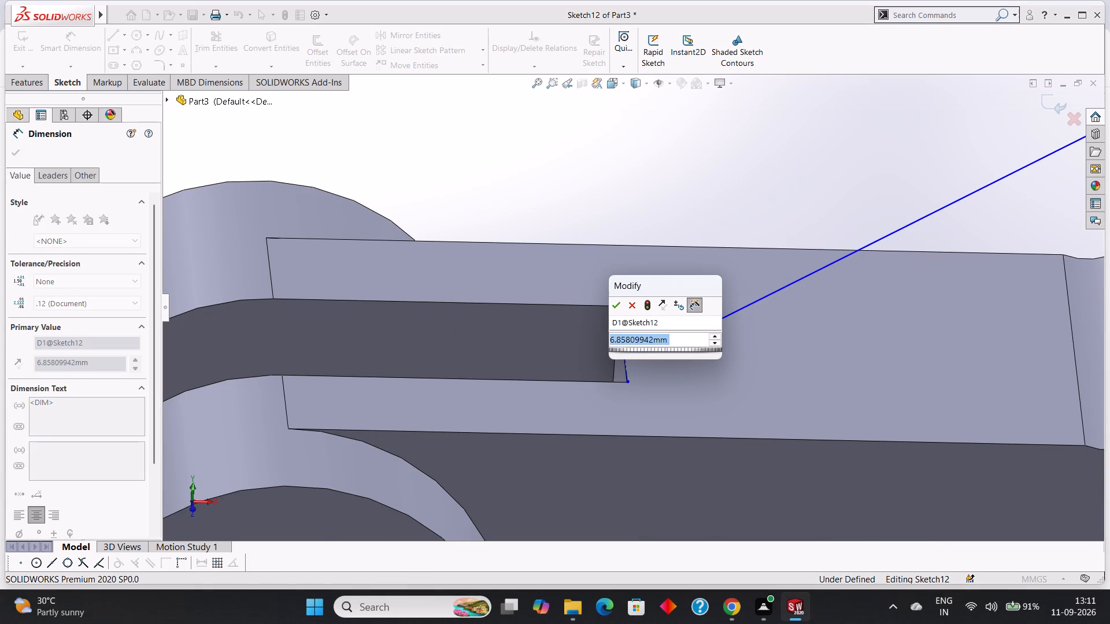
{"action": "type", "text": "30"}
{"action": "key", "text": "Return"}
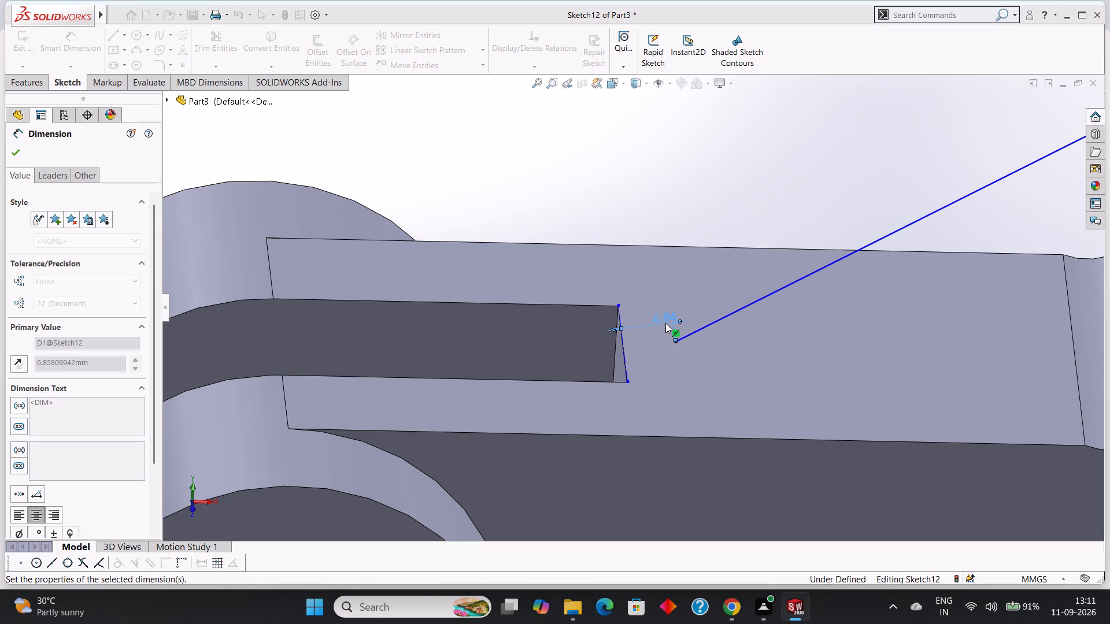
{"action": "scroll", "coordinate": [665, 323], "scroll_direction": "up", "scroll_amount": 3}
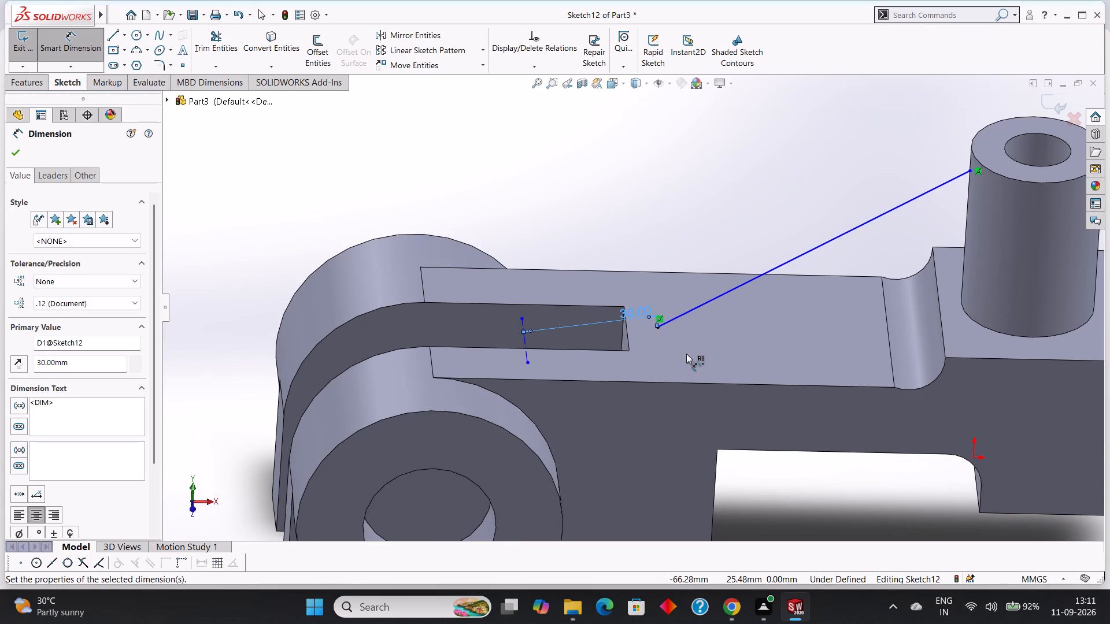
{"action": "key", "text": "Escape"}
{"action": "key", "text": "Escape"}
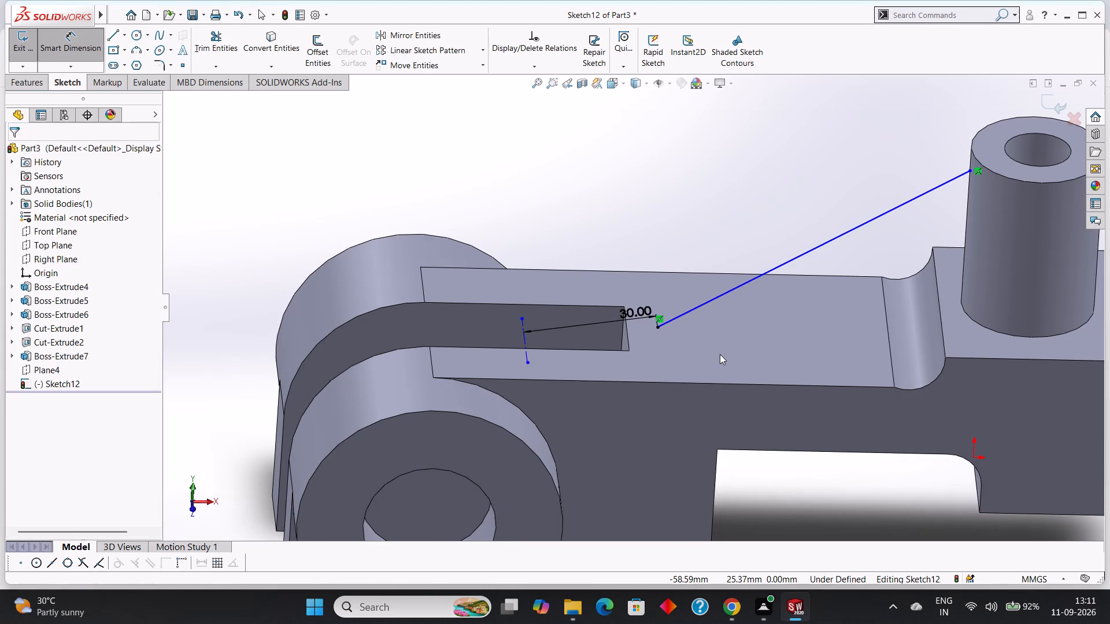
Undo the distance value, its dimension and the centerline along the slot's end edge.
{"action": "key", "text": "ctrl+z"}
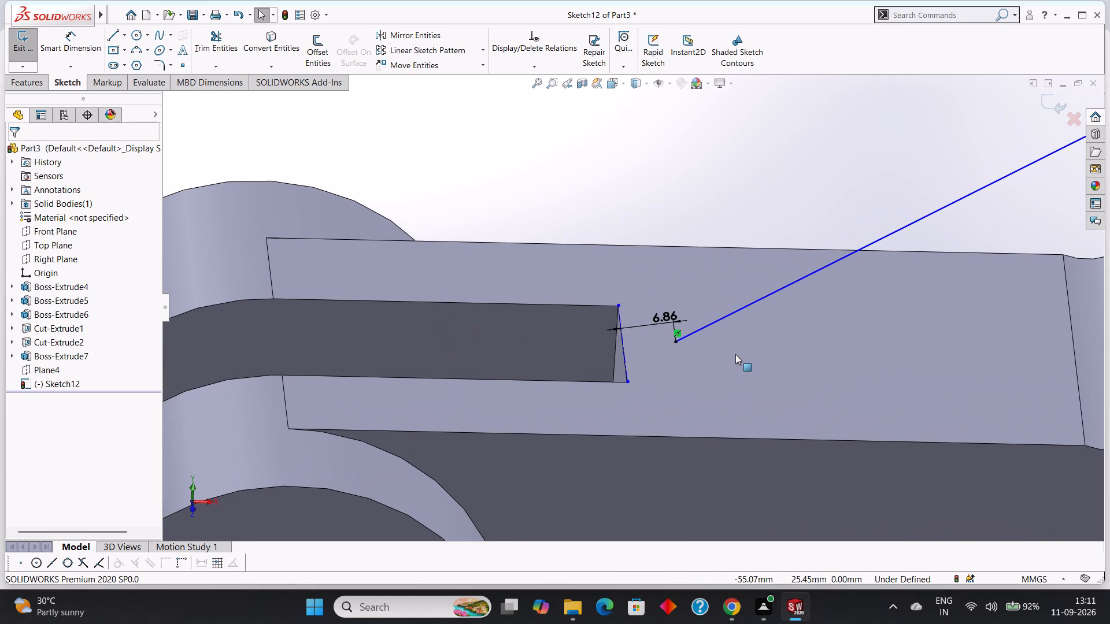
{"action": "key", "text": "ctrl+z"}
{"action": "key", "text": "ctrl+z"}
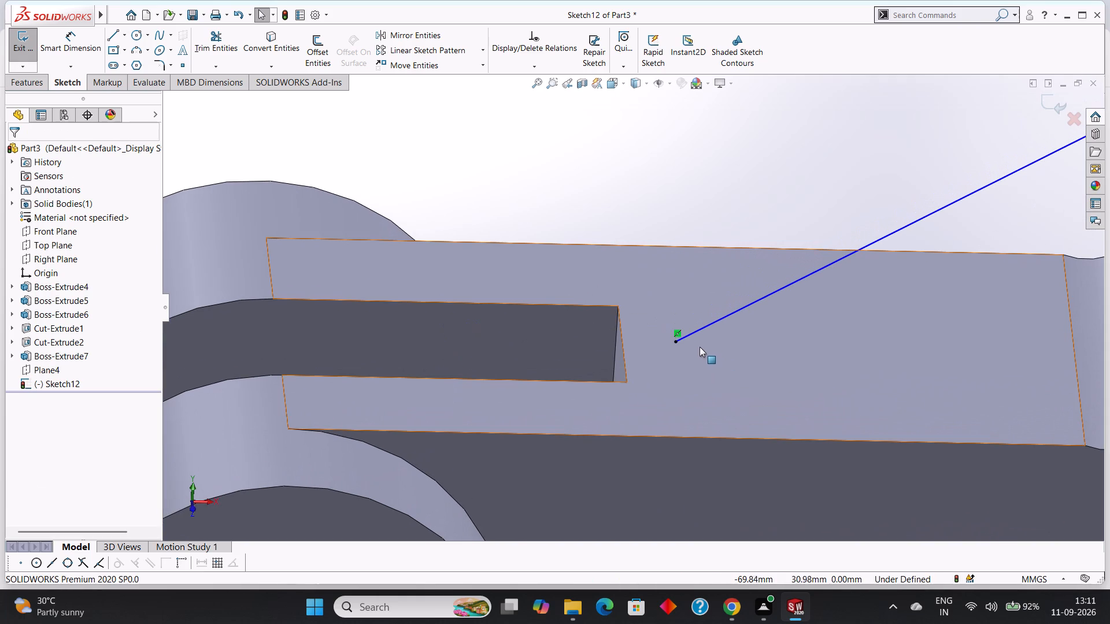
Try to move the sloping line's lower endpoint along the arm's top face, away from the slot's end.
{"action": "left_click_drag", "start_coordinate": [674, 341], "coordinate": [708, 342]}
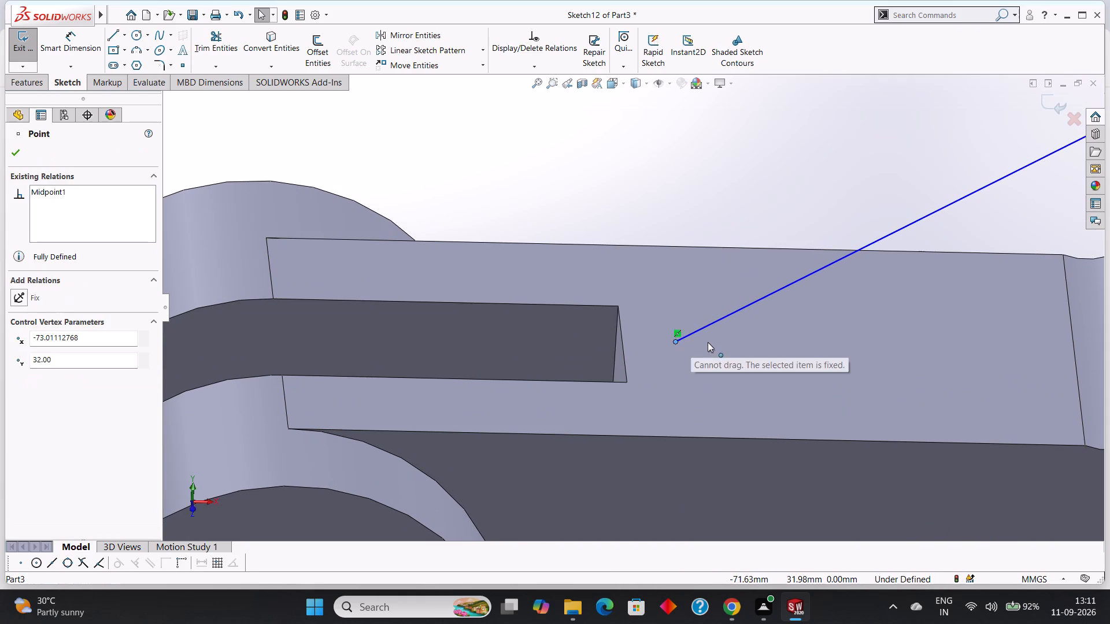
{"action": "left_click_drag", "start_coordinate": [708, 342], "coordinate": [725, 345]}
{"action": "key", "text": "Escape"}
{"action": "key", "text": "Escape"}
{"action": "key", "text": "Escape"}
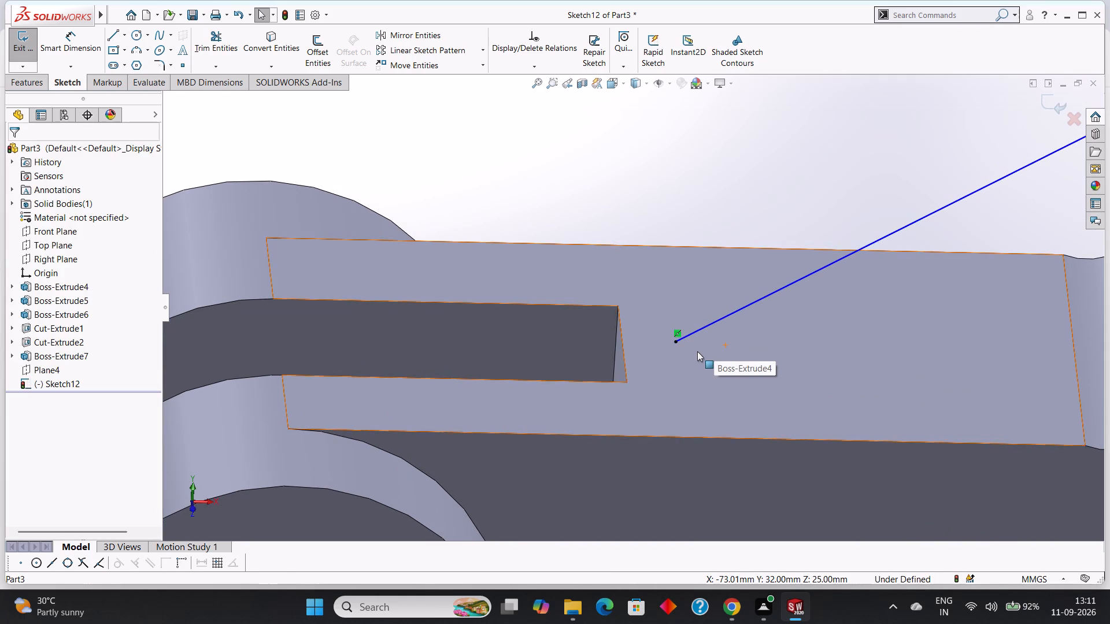
Examine the sloping line between the vertical boss and the arm from the side and at an angle.
{"action": "scroll", "coordinate": [650, 351], "scroll_direction": "up", "scroll_amount": 3}
{"action": "scroll", "coordinate": [716, 348], "scroll_direction": "up", "scroll_amount": 2}
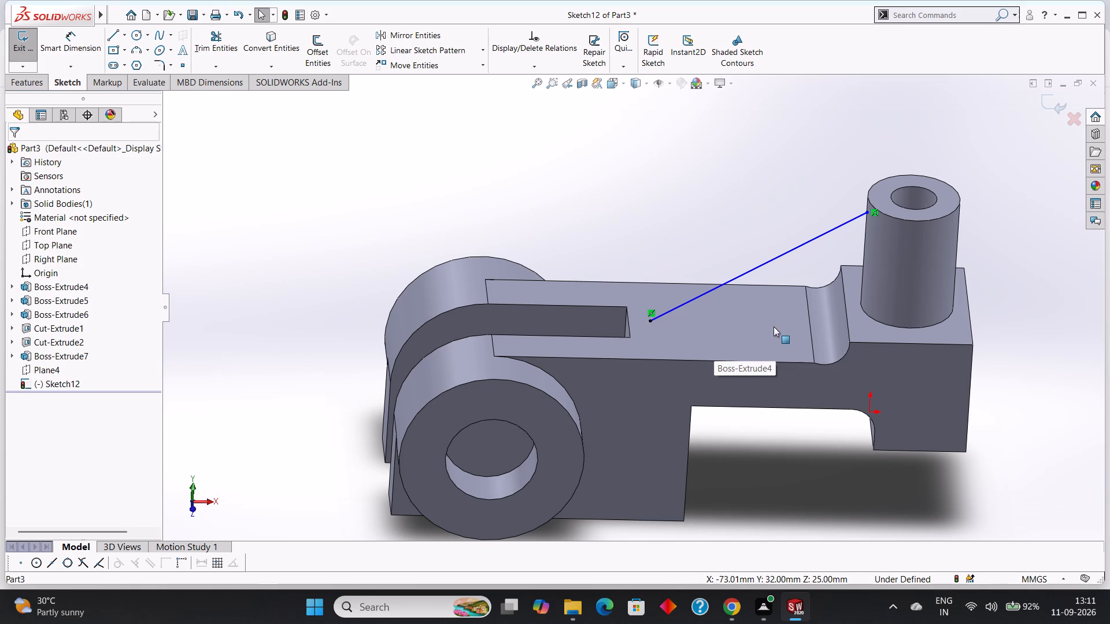
{"action": "middle_click_drag", "start_coordinate": [774, 326], "coordinate": [780, 289]}
{"action": "middle_click_drag", "start_coordinate": [780, 469], "coordinate": [756, 430]}
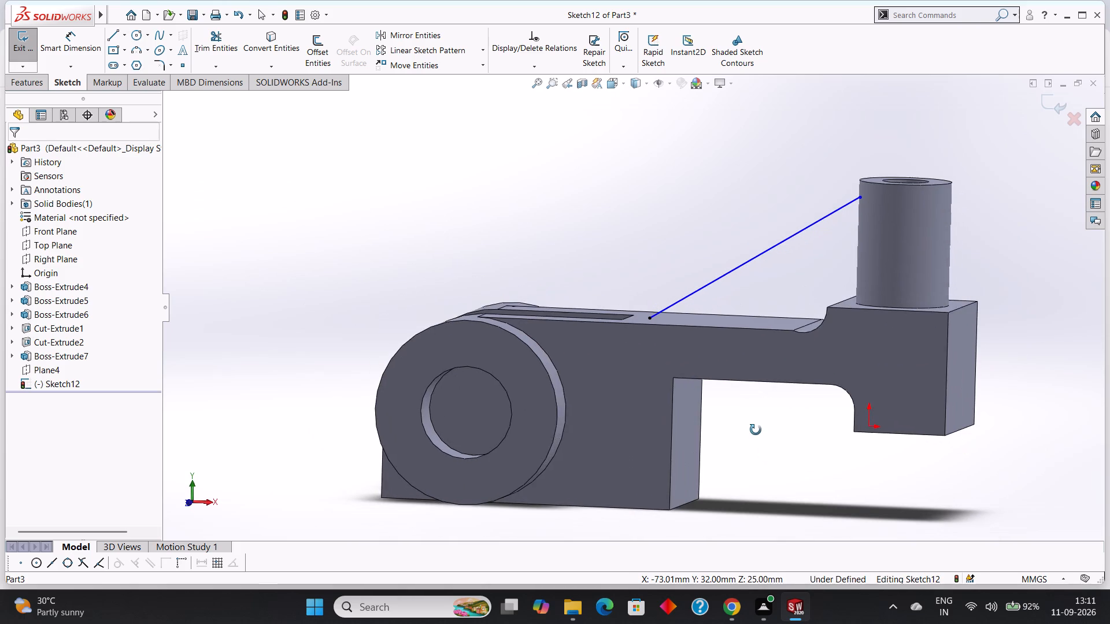
{"action": "middle_click_drag", "start_coordinate": [756, 430], "coordinate": [764, 430]}
{"action": "scroll", "coordinate": [871, 186], "scroll_direction": "down", "scroll_amount": 2}
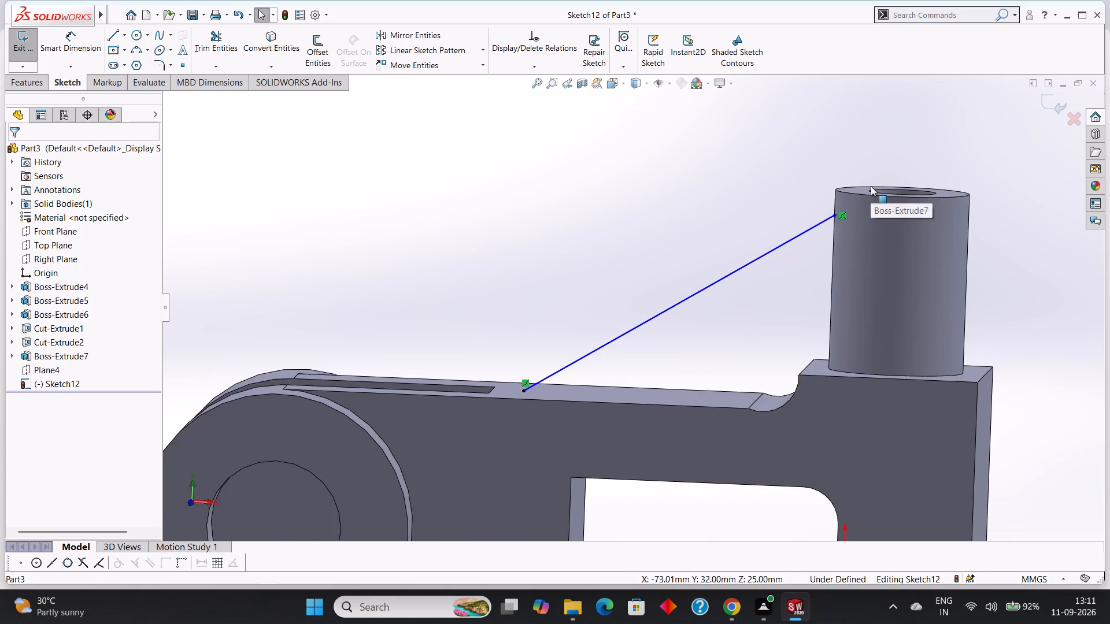
{"action": "scroll", "coordinate": [874, 191], "scroll_direction": "up", "scroll_amount": 3}
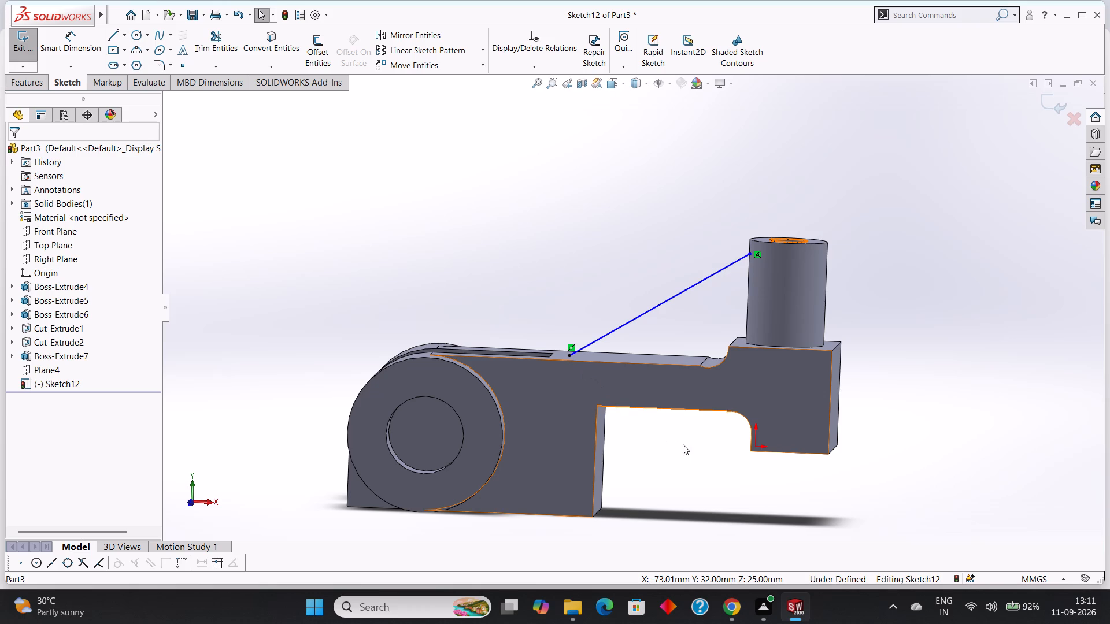
{"action": "middle_click_drag", "start_coordinate": [683, 444], "coordinate": [701, 444]}
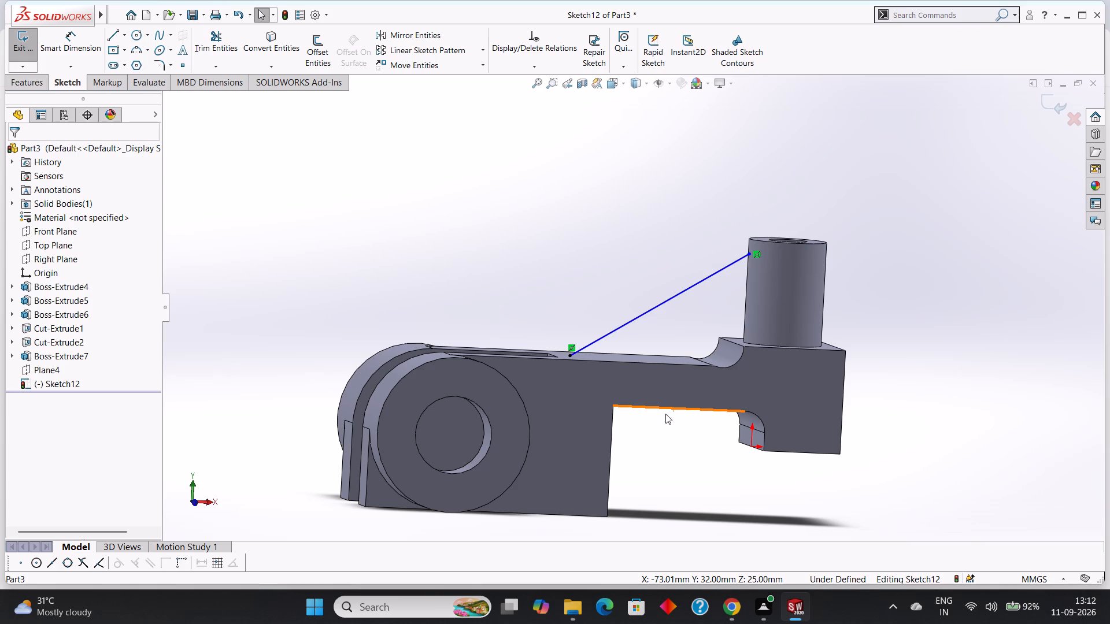
{"action": "middle_click_drag", "start_coordinate": [909, 407], "coordinate": [892, 385]}
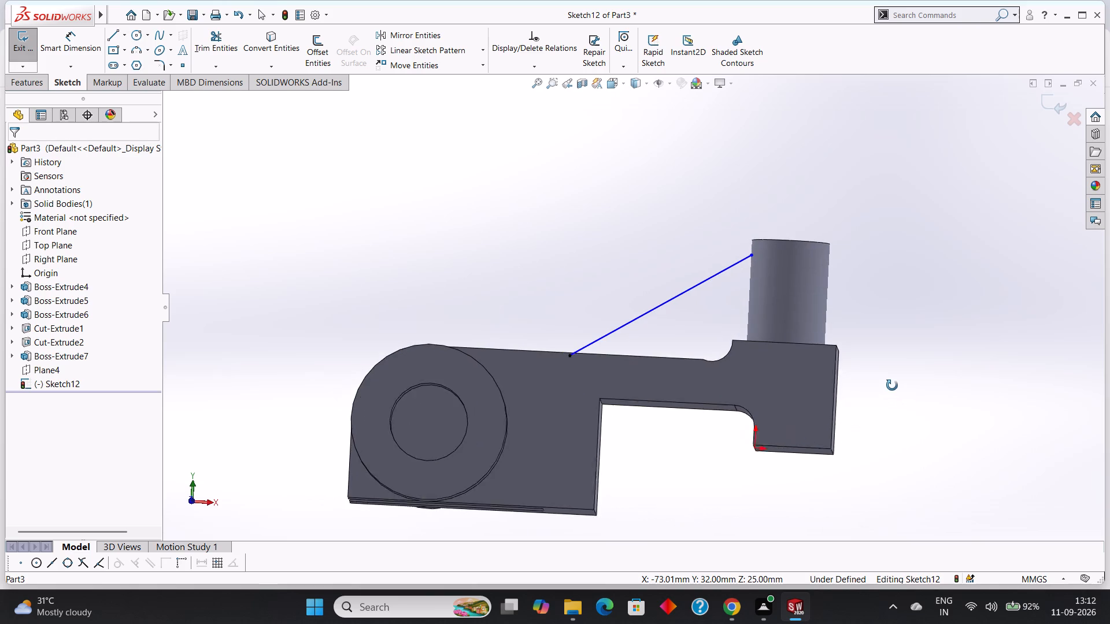
{"action": "middle_click_drag", "start_coordinate": [892, 385], "coordinate": [903, 401]}
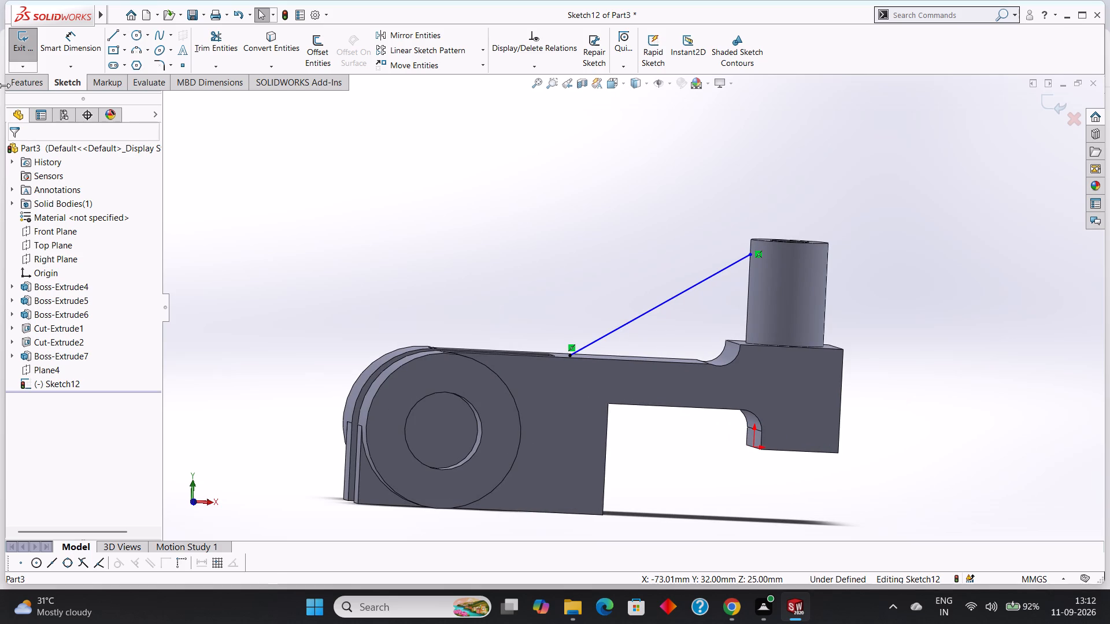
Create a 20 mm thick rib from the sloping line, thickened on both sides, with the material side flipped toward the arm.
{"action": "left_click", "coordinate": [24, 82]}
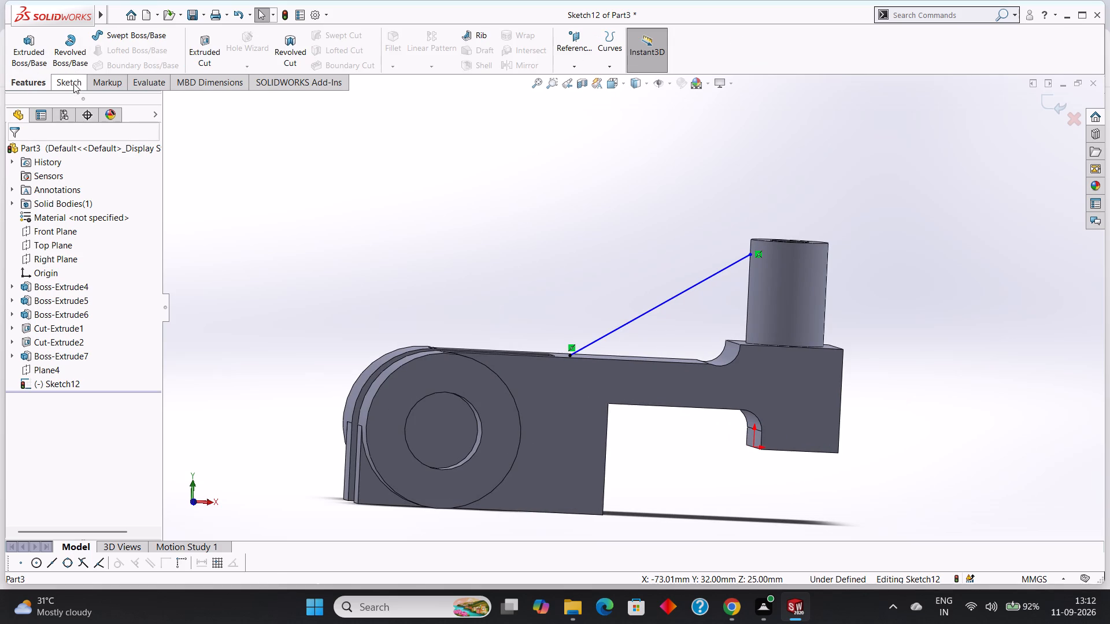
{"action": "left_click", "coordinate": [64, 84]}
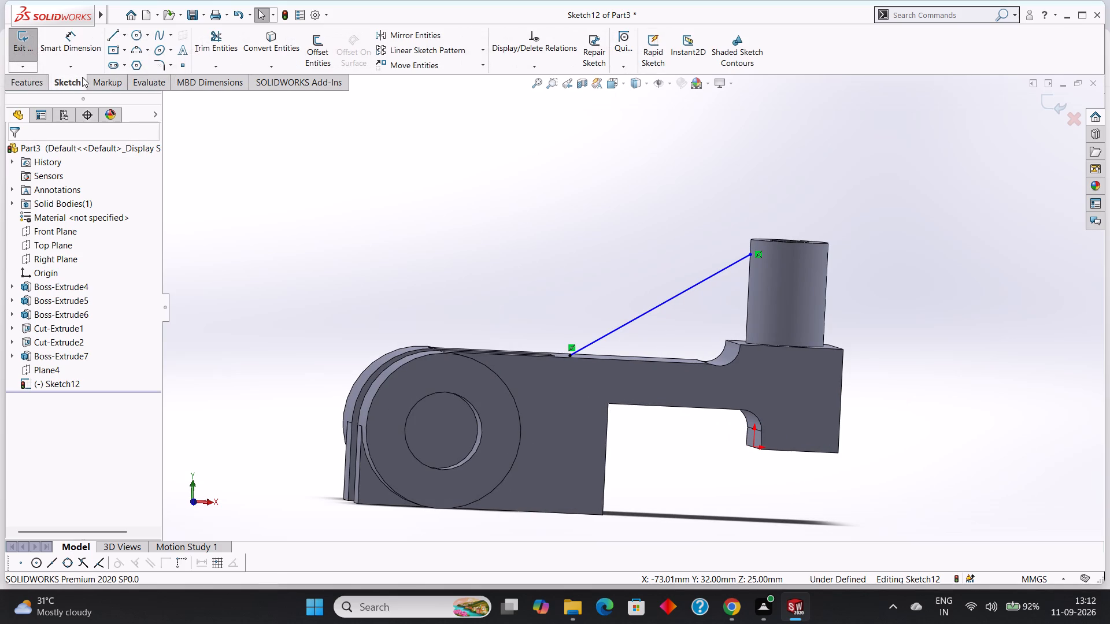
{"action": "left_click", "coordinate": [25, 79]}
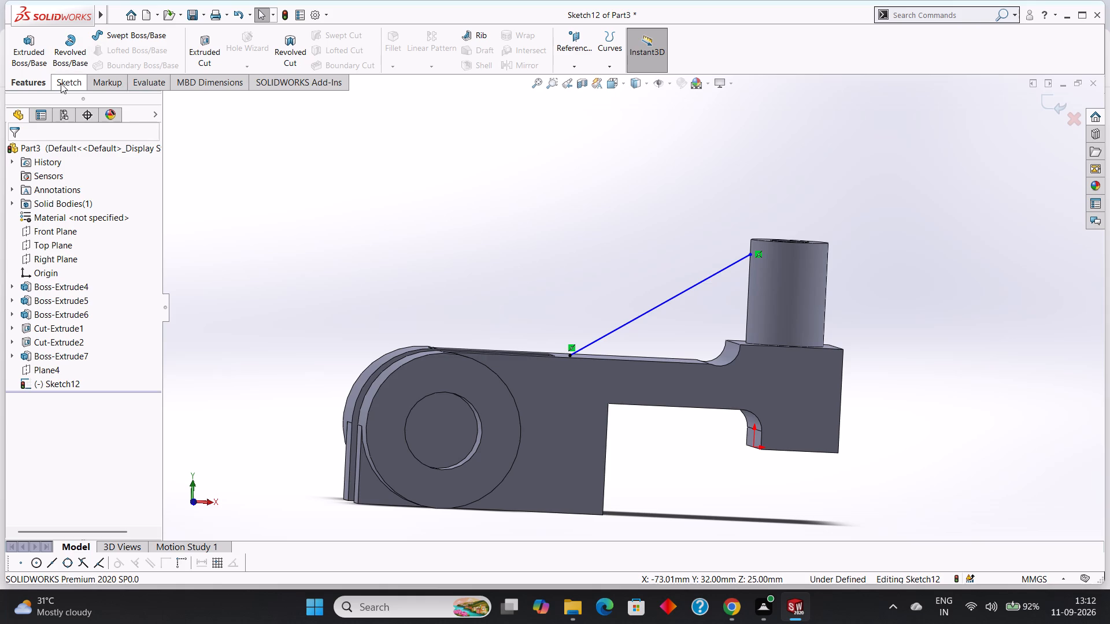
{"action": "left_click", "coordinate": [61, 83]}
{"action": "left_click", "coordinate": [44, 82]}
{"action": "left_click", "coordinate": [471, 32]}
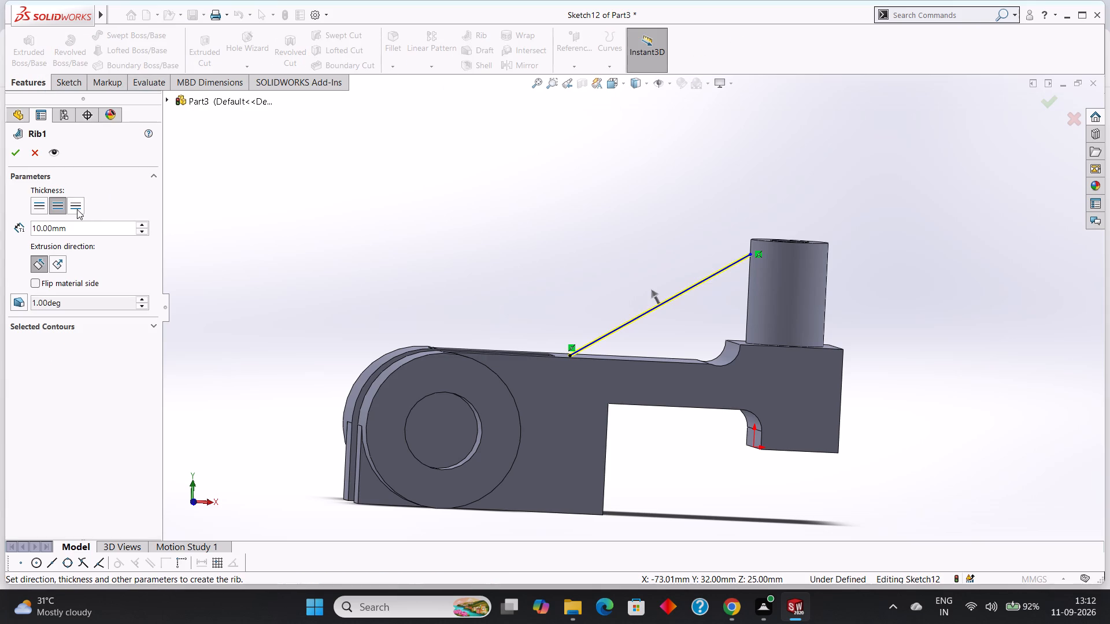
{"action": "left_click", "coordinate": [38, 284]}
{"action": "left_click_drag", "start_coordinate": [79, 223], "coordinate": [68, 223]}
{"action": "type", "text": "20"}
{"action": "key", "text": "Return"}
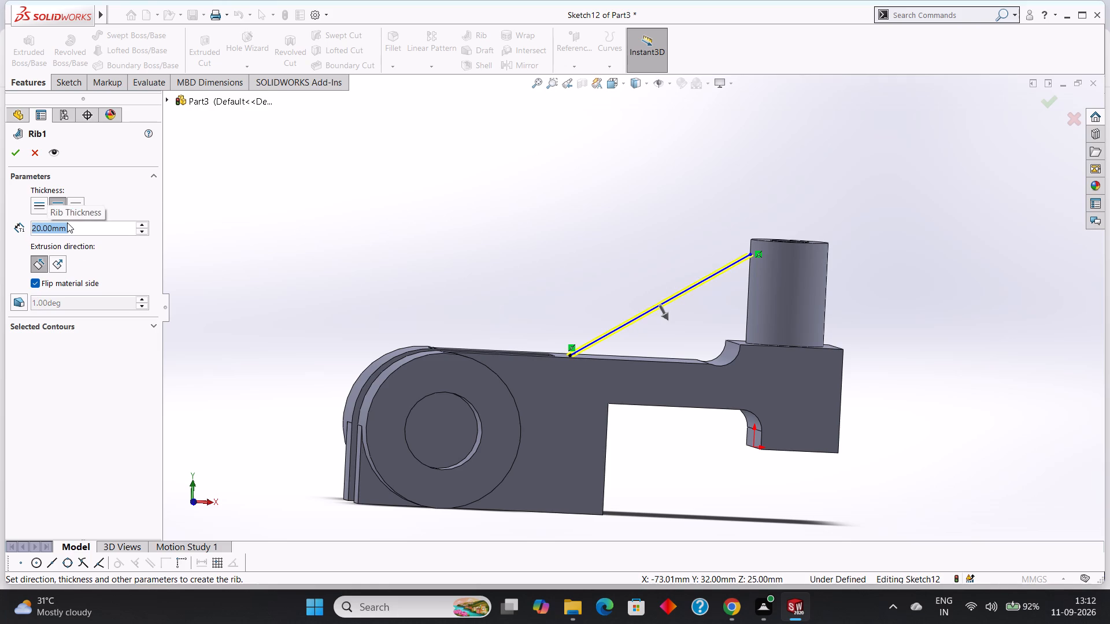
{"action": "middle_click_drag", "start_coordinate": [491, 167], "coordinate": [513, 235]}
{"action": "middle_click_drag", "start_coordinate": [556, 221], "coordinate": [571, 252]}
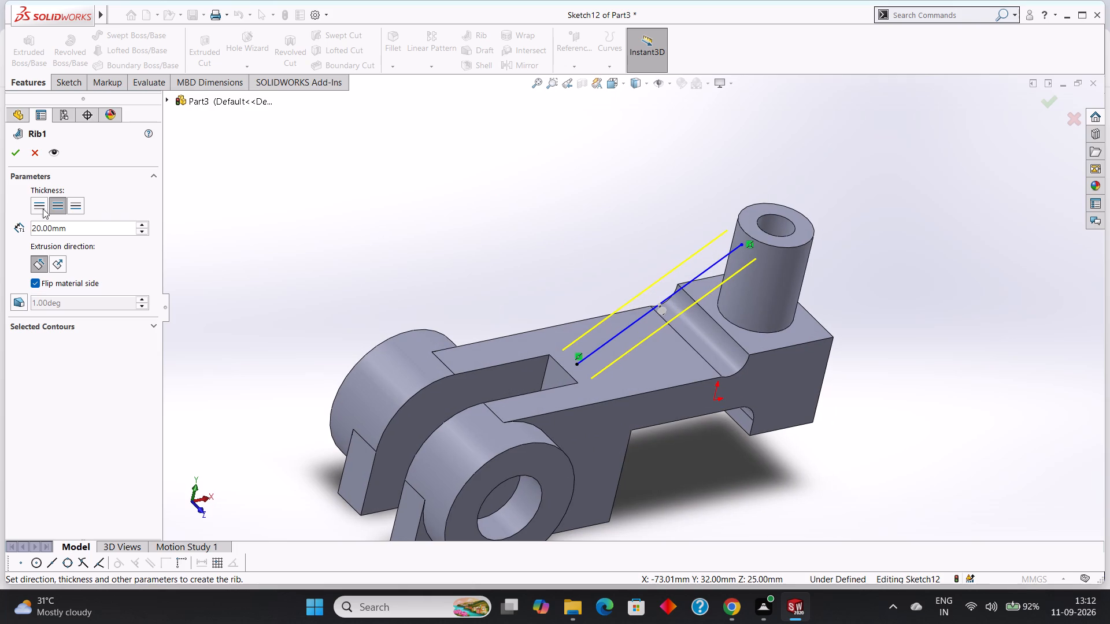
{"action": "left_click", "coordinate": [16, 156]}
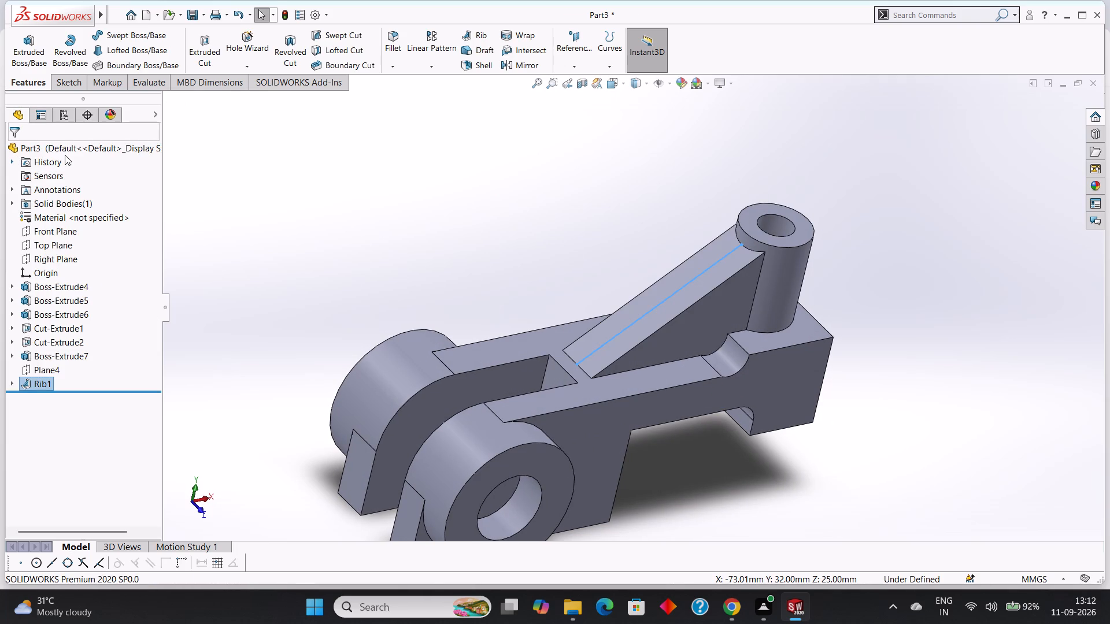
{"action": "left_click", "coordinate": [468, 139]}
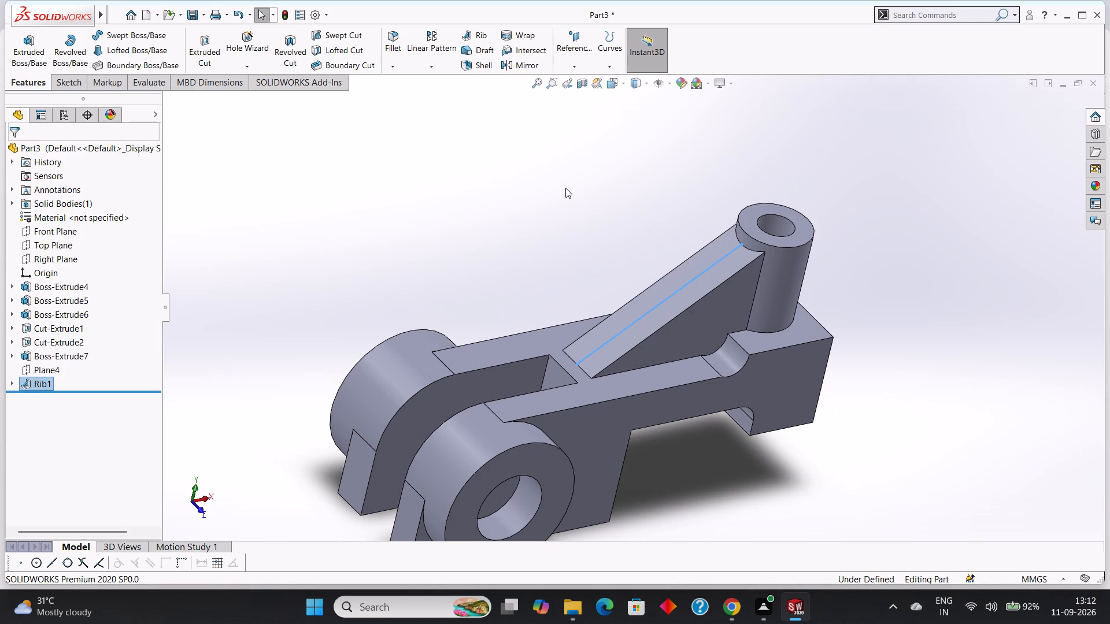
Examine the rib where it meets the vertical boss, the arm's top face and the slot's end.
{"action": "middle_click_drag", "start_coordinate": [565, 188], "coordinate": [546, 162]}
{"action": "scroll", "coordinate": [593, 187], "scroll_direction": "up", "scroll_amount": 2}
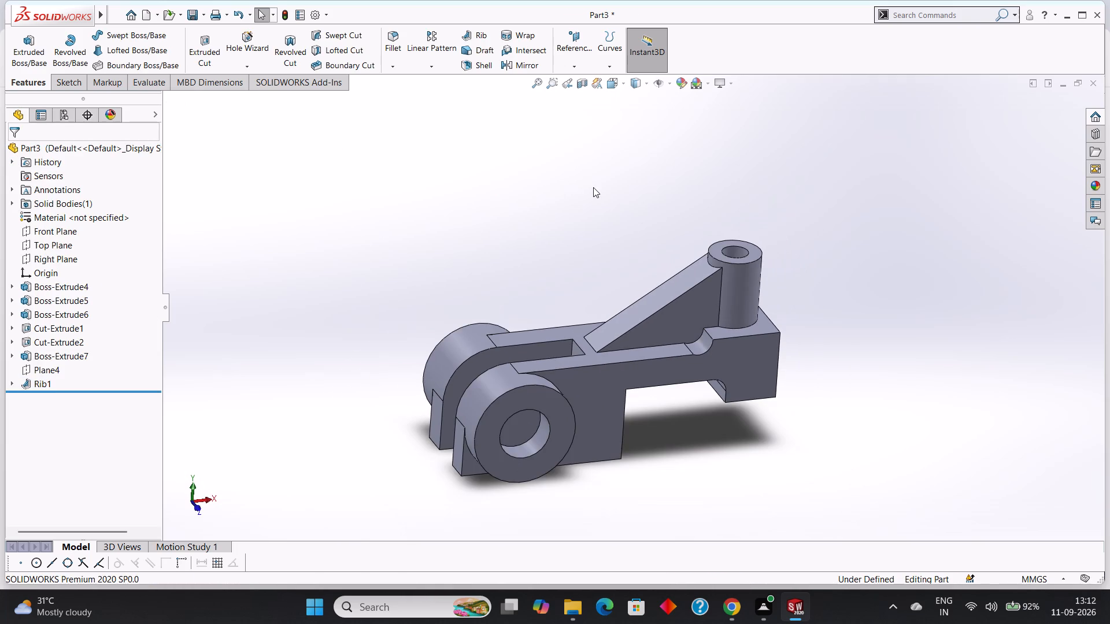
{"action": "scroll", "coordinate": [628, 220], "scroll_direction": "down", "scroll_amount": 2}
{"action": "scroll", "coordinate": [681, 222], "scroll_direction": "up", "scroll_amount": 3}
{"action": "scroll", "coordinate": [683, 302], "scroll_direction": "up", "scroll_amount": 4}
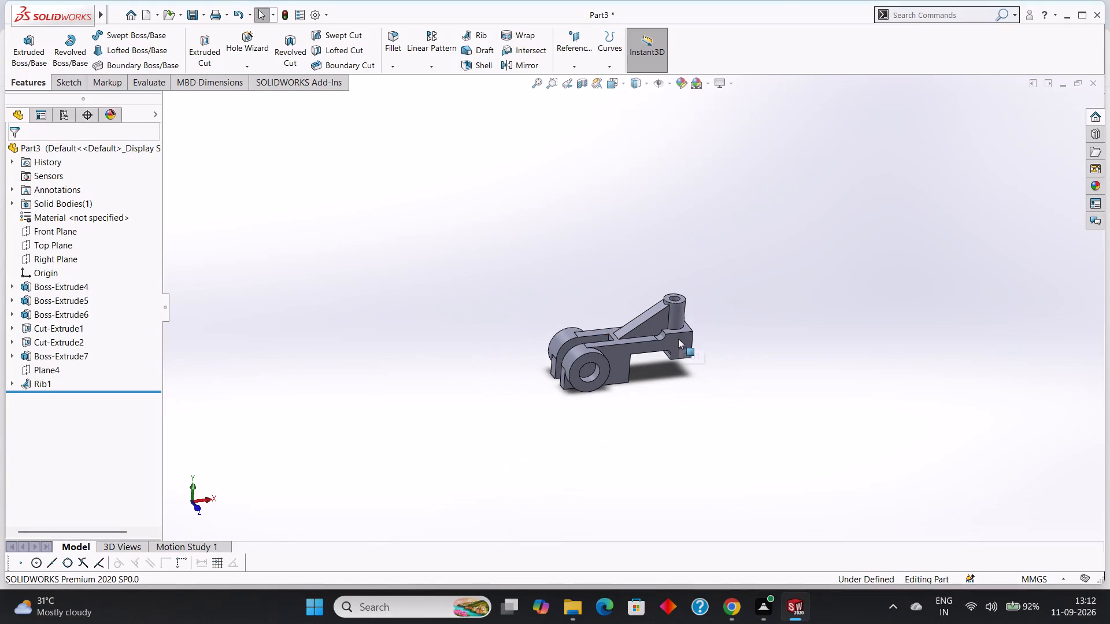
{"action": "scroll", "coordinate": [678, 339], "scroll_direction": "down", "scroll_amount": 2}
{"action": "scroll", "coordinate": [552, 330], "scroll_direction": "down", "scroll_amount": 6}
{"action": "scroll", "coordinate": [661, 330], "scroll_direction": "up", "scroll_amount": 4}
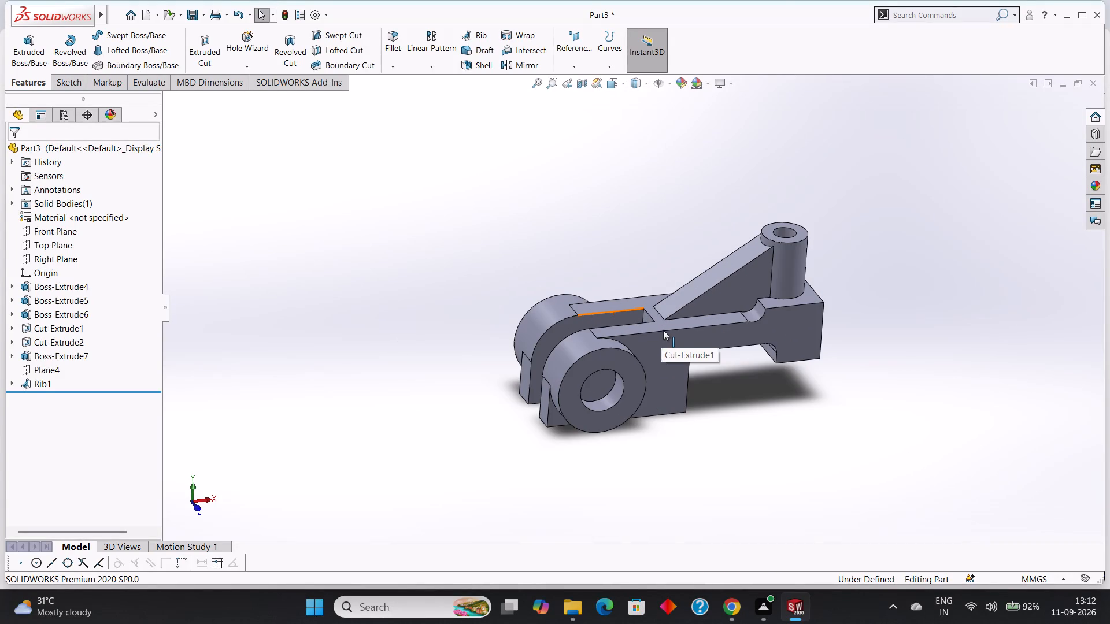
{"action": "scroll", "coordinate": [687, 372], "scroll_direction": "up", "scroll_amount": 2}
{"action": "middle_click_drag", "start_coordinate": [689, 373], "coordinate": [679, 447]}
{"action": "scroll", "coordinate": [647, 281], "scroll_direction": "down", "scroll_amount": 5}
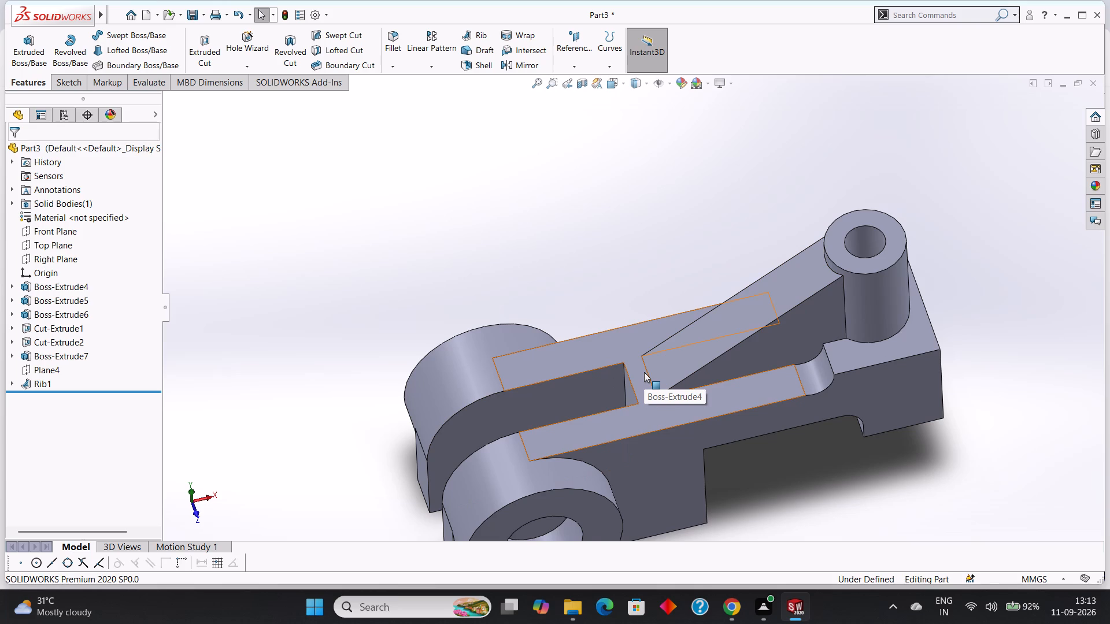
{"action": "key", "text": "Escape"}
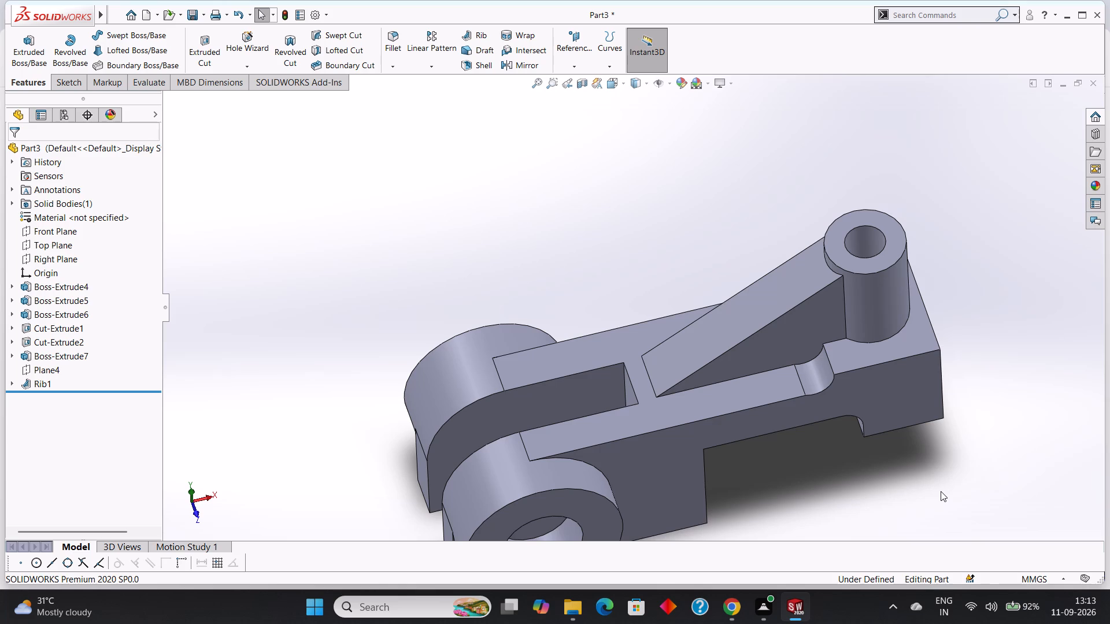
{"action": "middle_click_drag", "start_coordinate": [912, 506], "coordinate": [889, 444]}
{"action": "scroll", "coordinate": [888, 443], "scroll_direction": "down", "scroll_amount": 1}
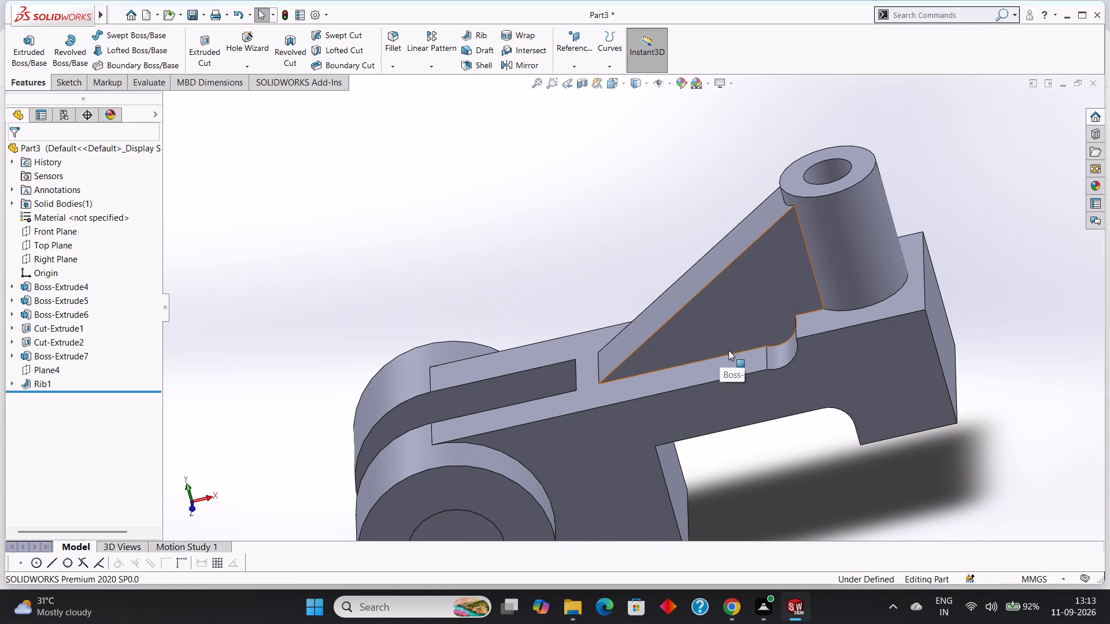
{"action": "key", "text": "Escape"}
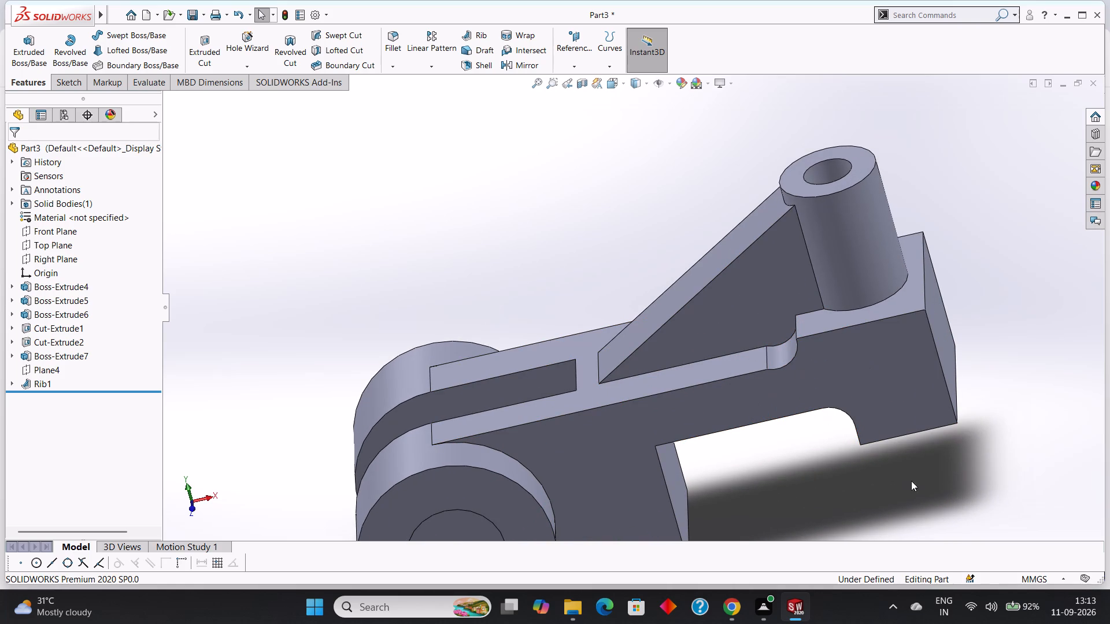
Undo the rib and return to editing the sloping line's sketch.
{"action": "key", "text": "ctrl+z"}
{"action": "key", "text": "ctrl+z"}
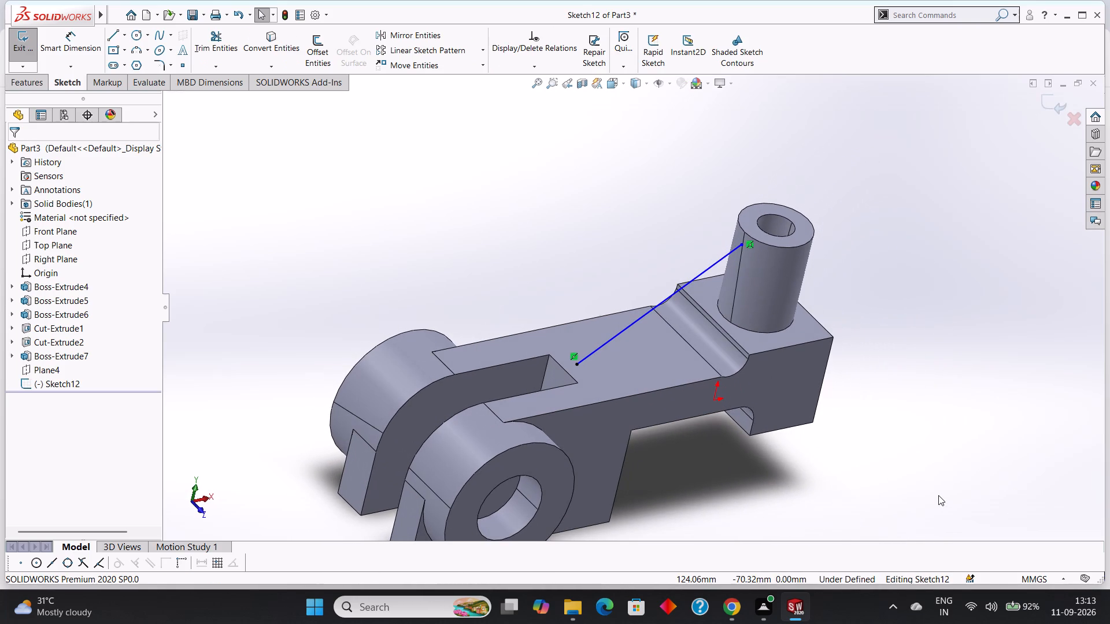
Undo the sloping line between the vertical boss and the arm, leaving its sketch open.
{"action": "key", "text": "ctrl+z"}
{"action": "key", "text": "ctrl+z"}
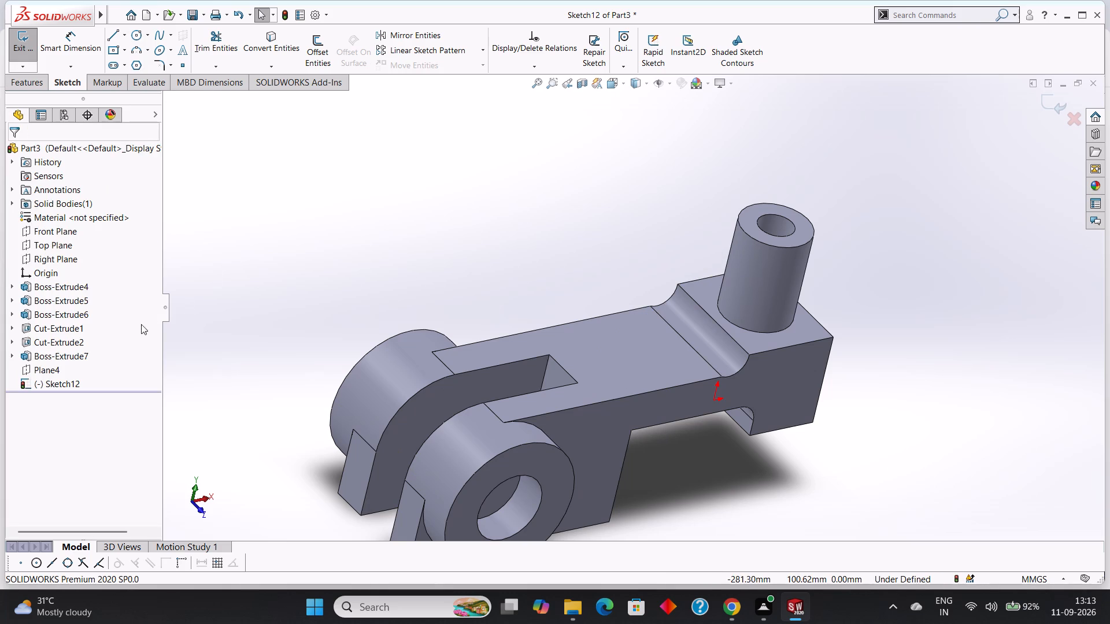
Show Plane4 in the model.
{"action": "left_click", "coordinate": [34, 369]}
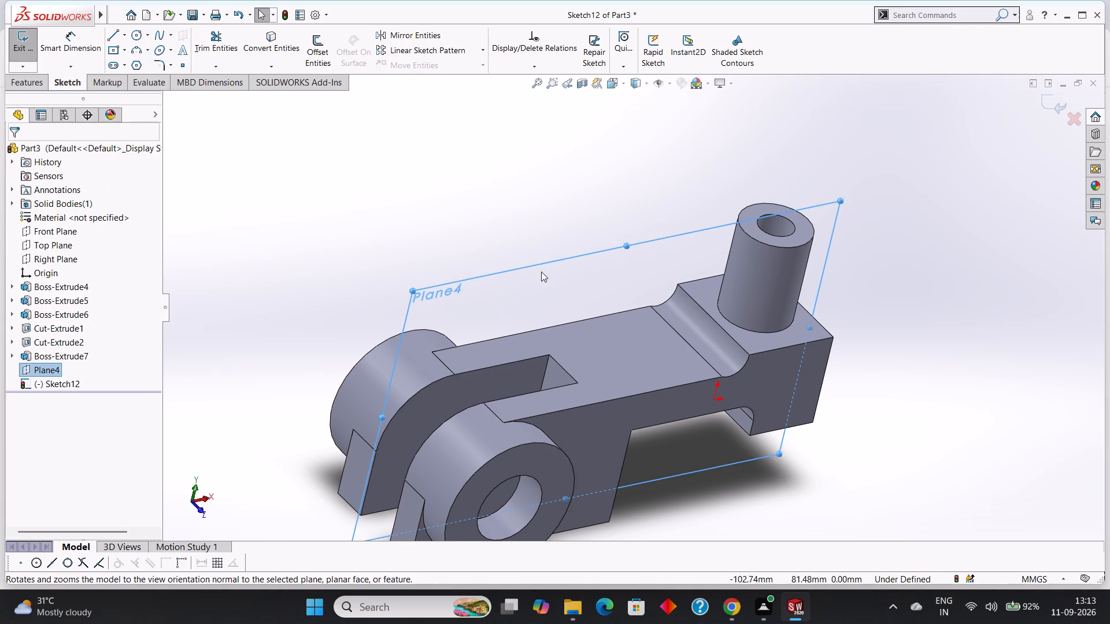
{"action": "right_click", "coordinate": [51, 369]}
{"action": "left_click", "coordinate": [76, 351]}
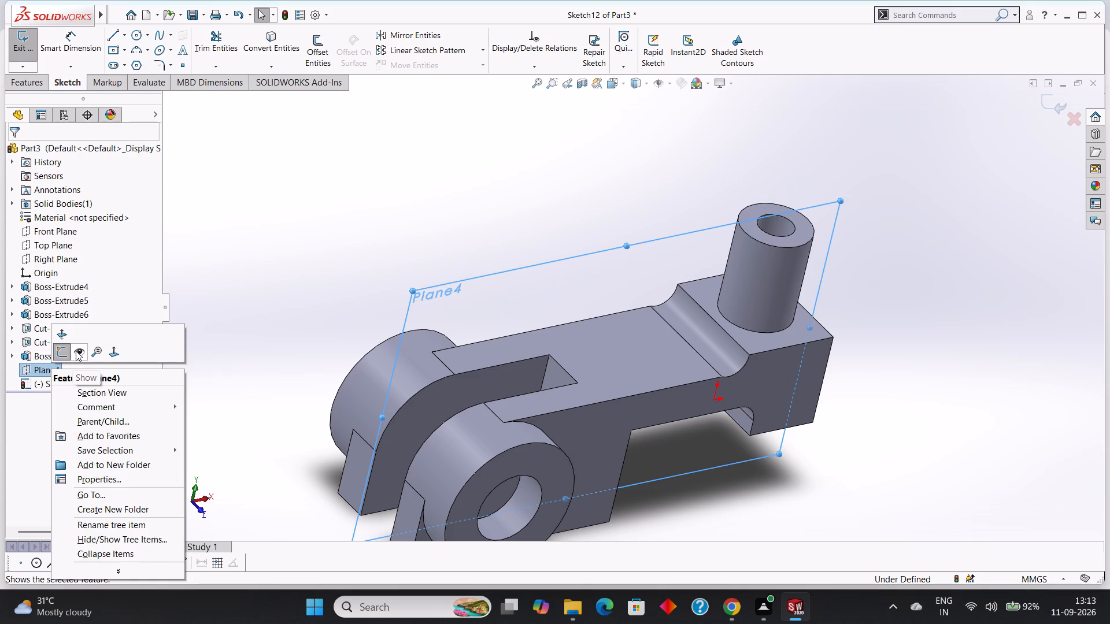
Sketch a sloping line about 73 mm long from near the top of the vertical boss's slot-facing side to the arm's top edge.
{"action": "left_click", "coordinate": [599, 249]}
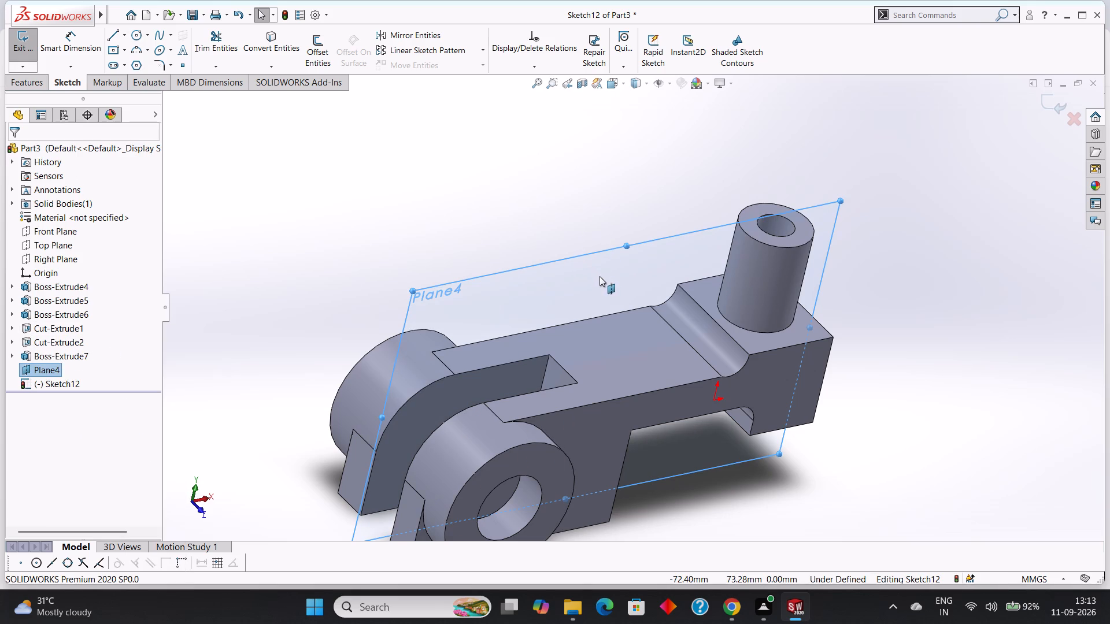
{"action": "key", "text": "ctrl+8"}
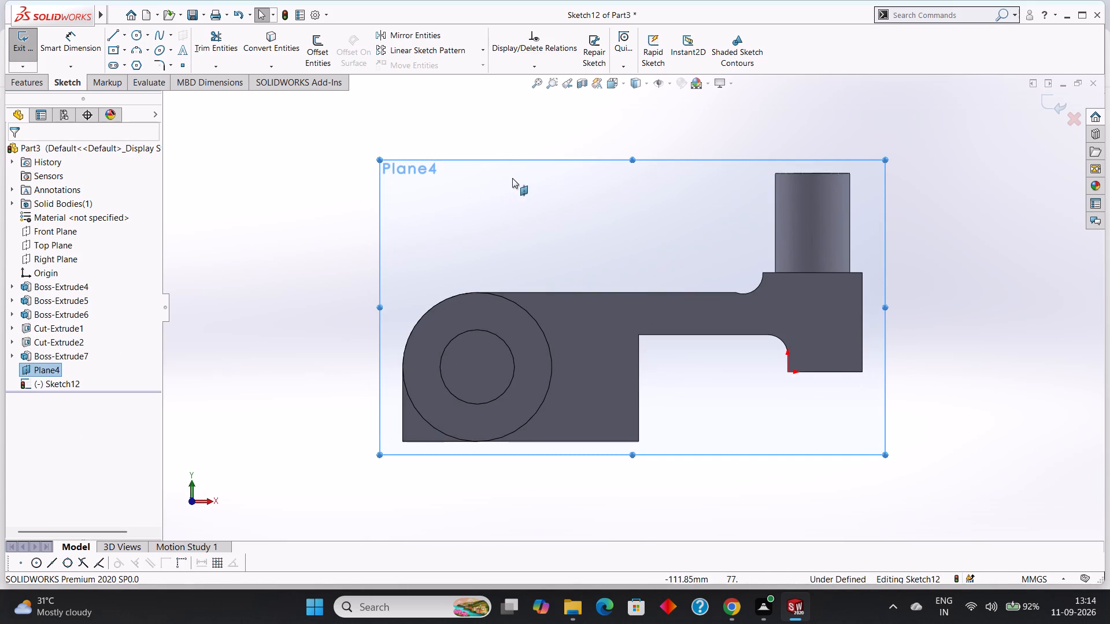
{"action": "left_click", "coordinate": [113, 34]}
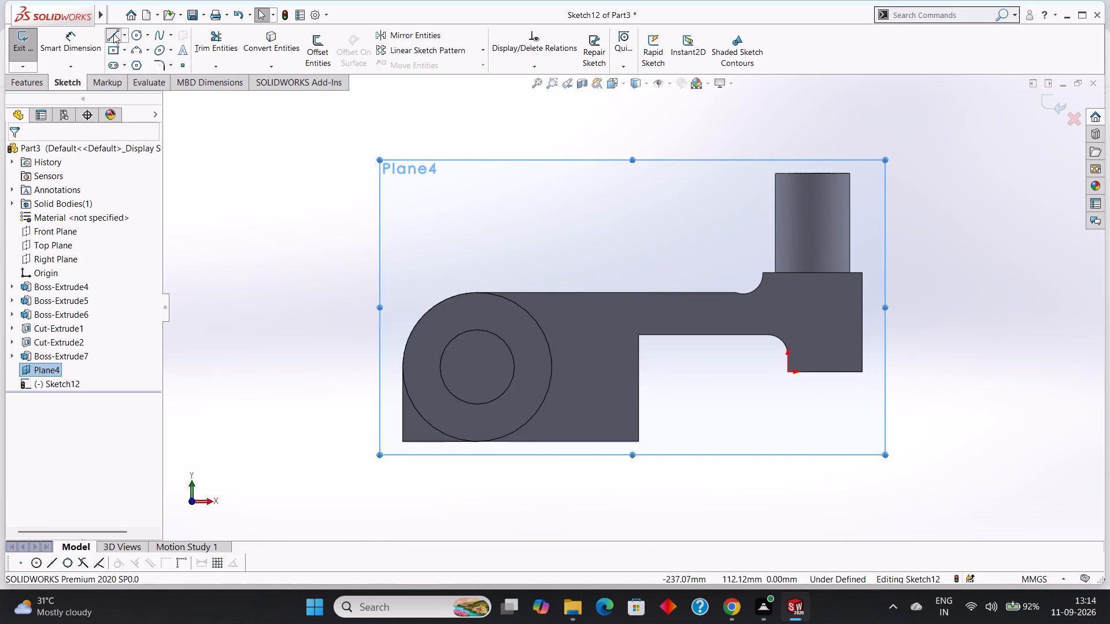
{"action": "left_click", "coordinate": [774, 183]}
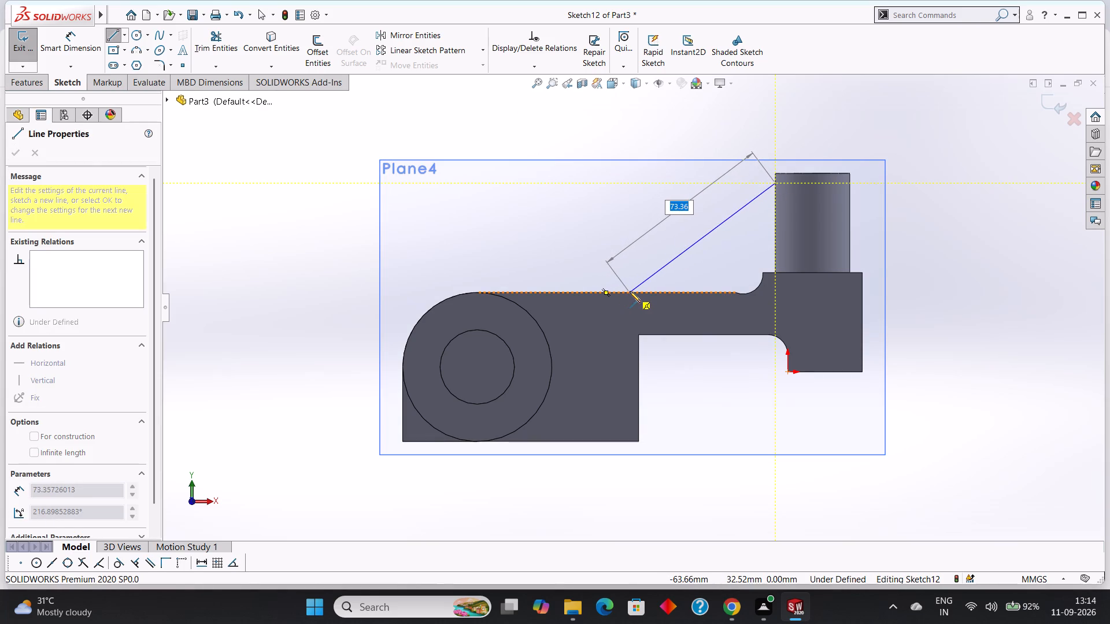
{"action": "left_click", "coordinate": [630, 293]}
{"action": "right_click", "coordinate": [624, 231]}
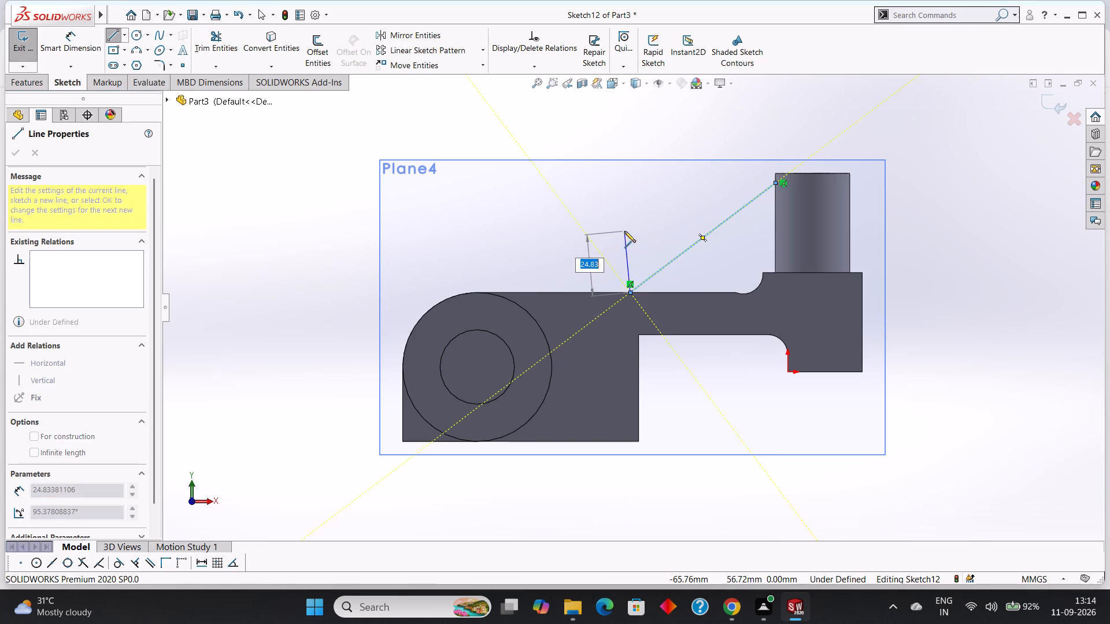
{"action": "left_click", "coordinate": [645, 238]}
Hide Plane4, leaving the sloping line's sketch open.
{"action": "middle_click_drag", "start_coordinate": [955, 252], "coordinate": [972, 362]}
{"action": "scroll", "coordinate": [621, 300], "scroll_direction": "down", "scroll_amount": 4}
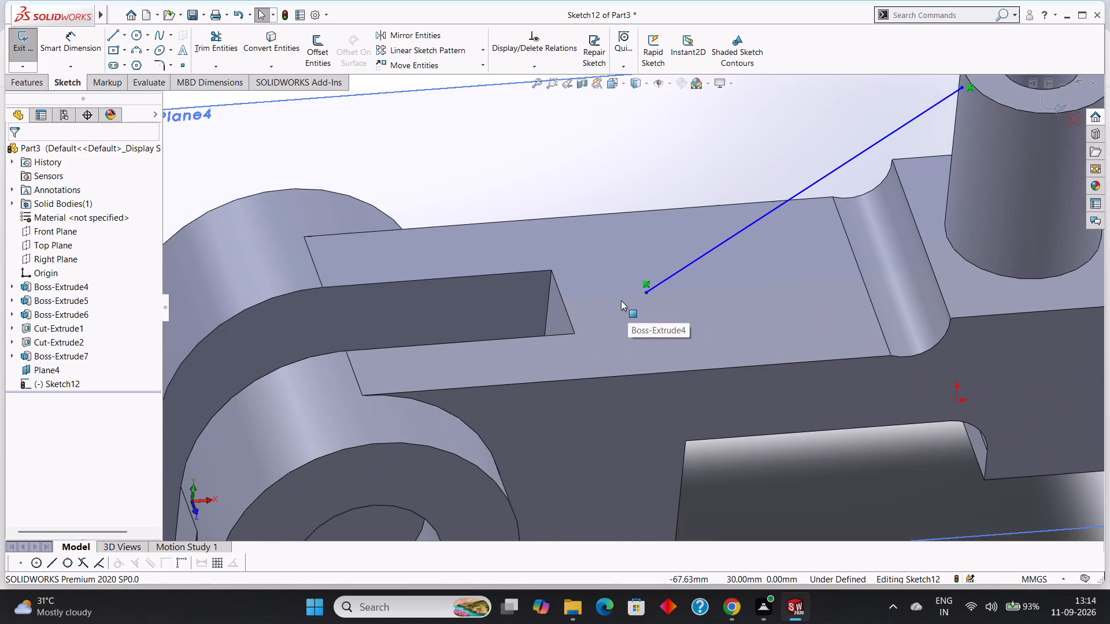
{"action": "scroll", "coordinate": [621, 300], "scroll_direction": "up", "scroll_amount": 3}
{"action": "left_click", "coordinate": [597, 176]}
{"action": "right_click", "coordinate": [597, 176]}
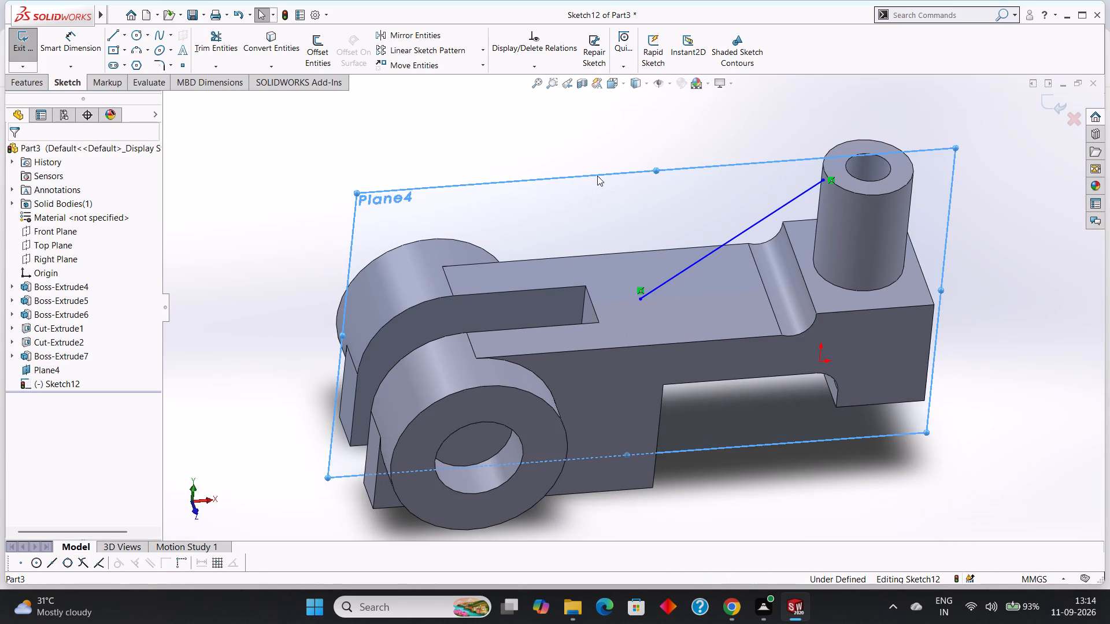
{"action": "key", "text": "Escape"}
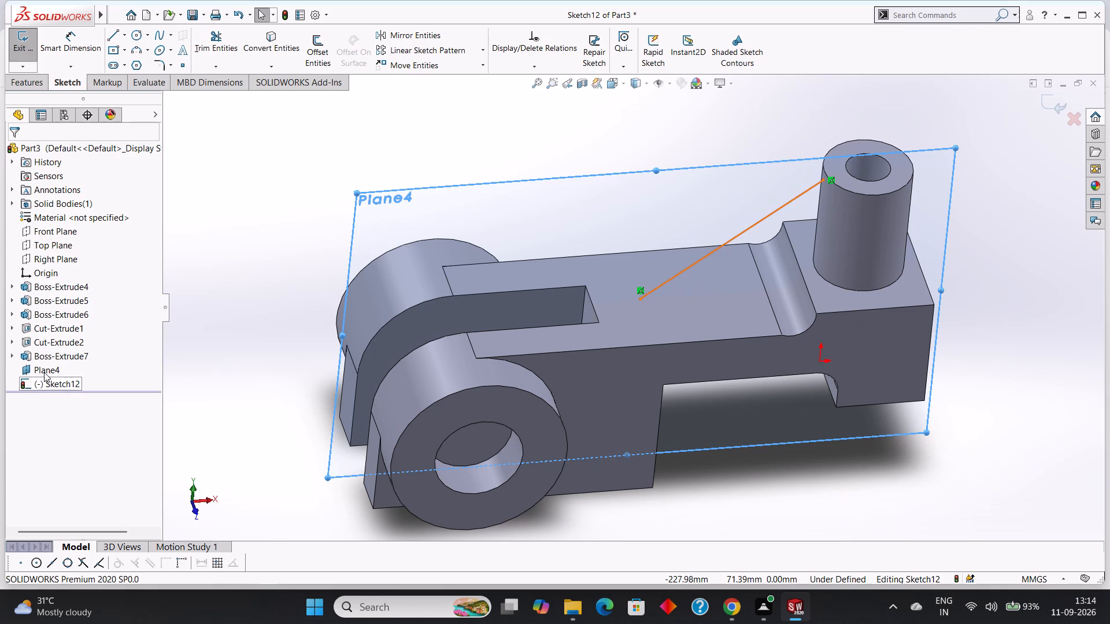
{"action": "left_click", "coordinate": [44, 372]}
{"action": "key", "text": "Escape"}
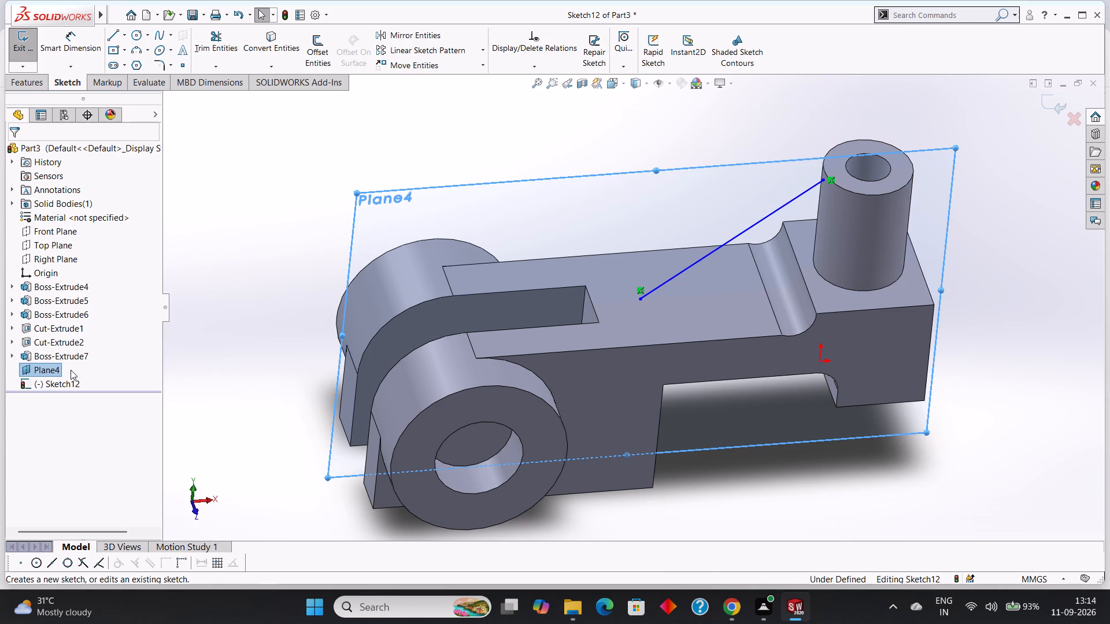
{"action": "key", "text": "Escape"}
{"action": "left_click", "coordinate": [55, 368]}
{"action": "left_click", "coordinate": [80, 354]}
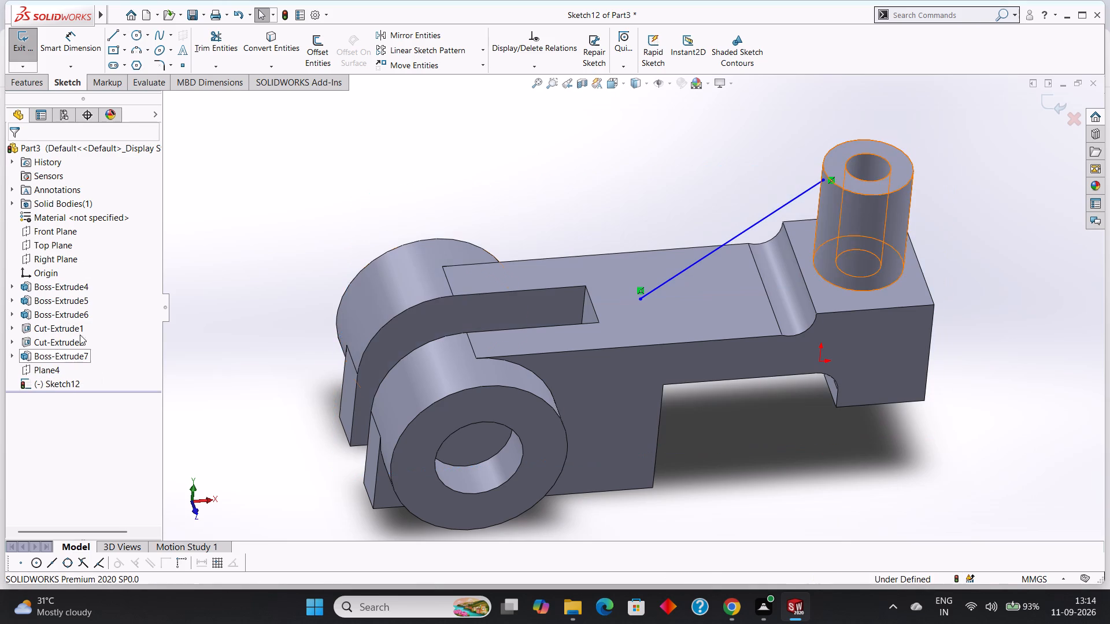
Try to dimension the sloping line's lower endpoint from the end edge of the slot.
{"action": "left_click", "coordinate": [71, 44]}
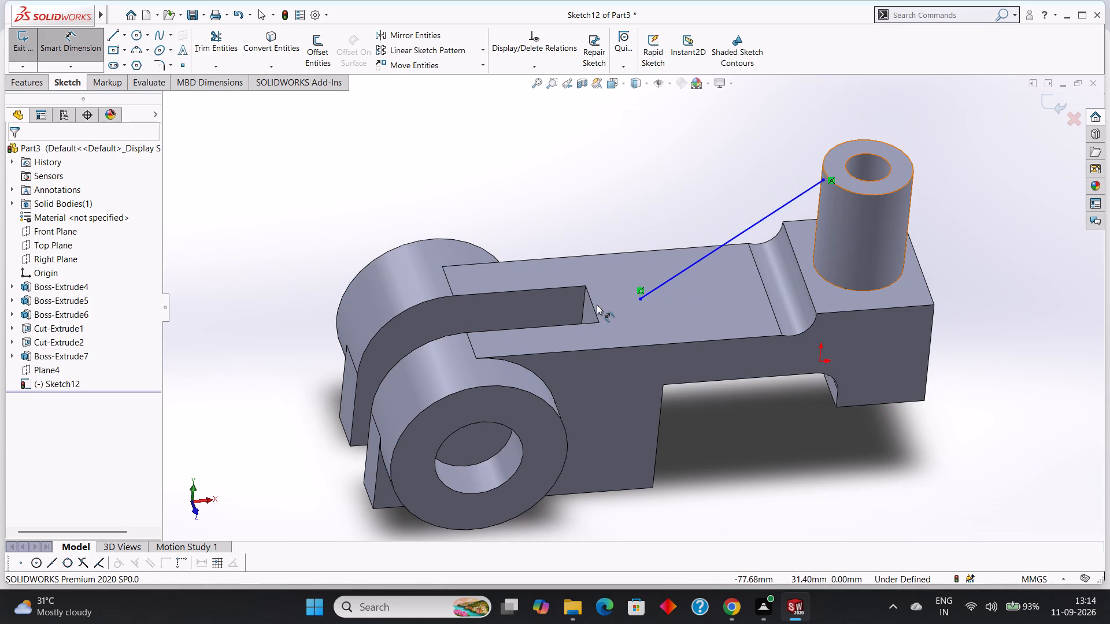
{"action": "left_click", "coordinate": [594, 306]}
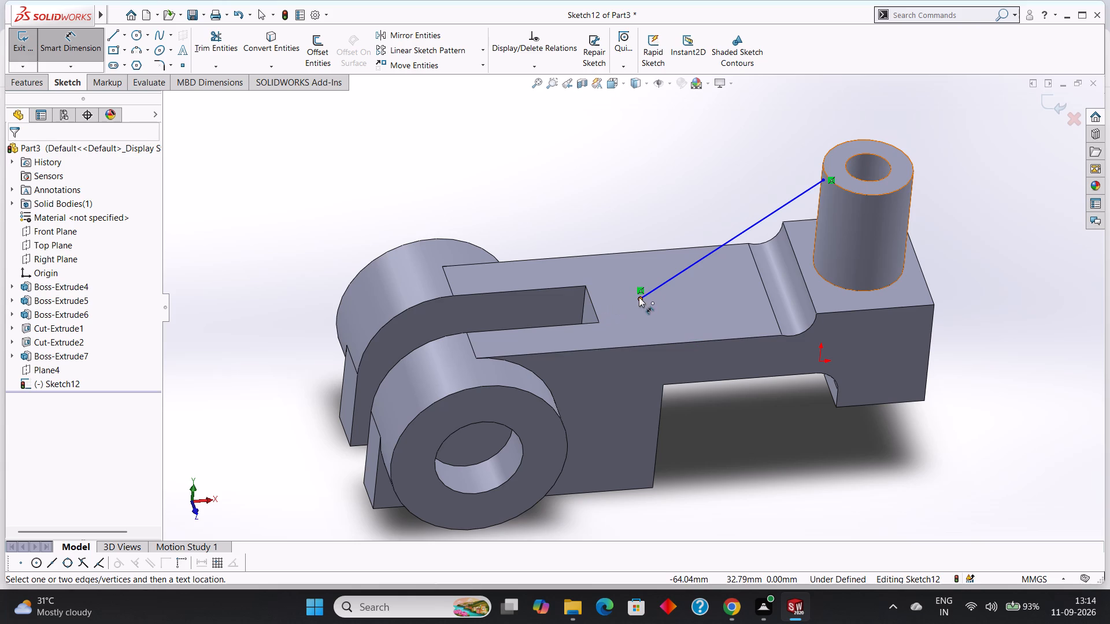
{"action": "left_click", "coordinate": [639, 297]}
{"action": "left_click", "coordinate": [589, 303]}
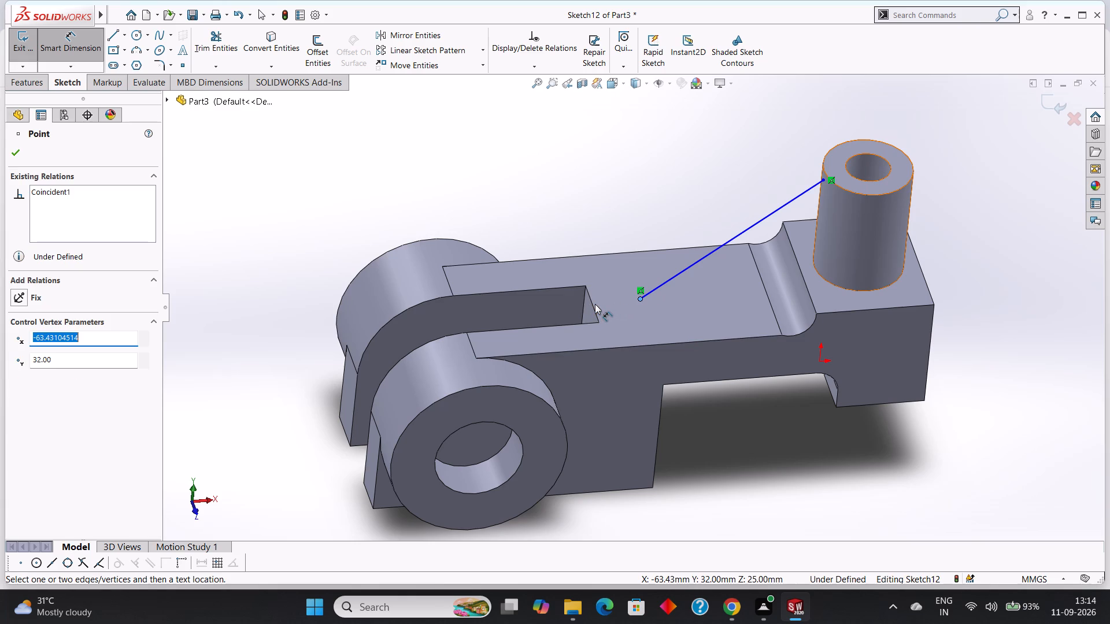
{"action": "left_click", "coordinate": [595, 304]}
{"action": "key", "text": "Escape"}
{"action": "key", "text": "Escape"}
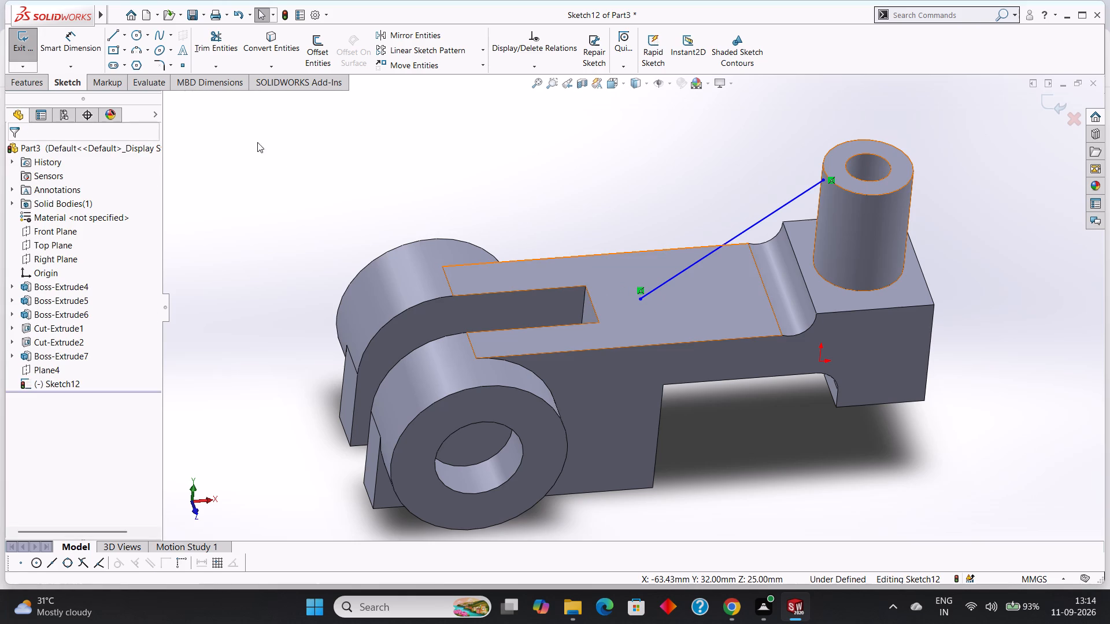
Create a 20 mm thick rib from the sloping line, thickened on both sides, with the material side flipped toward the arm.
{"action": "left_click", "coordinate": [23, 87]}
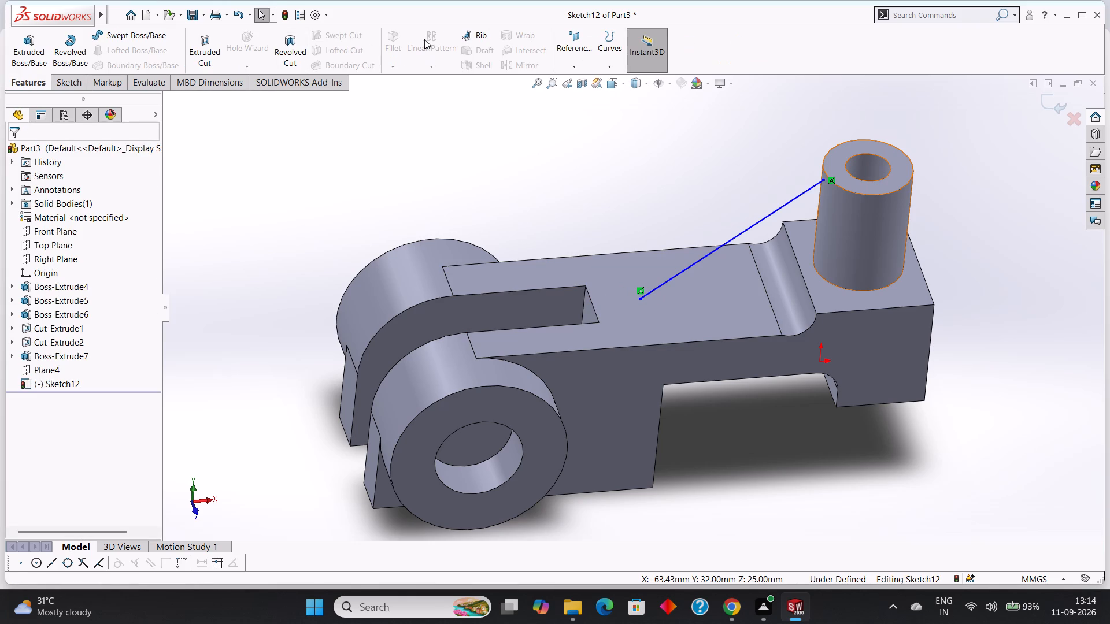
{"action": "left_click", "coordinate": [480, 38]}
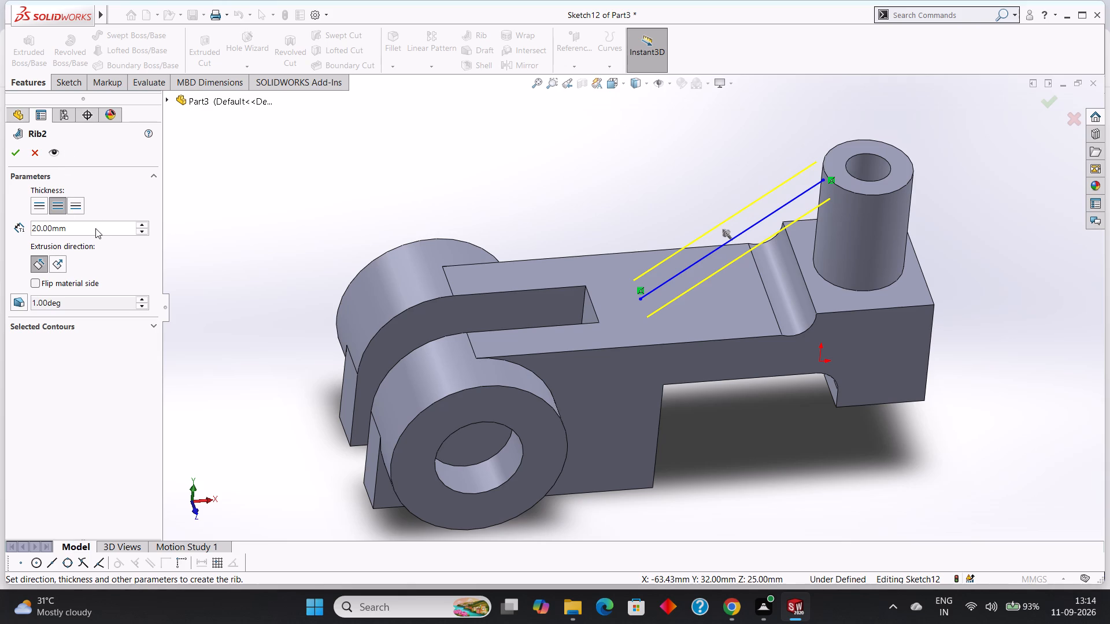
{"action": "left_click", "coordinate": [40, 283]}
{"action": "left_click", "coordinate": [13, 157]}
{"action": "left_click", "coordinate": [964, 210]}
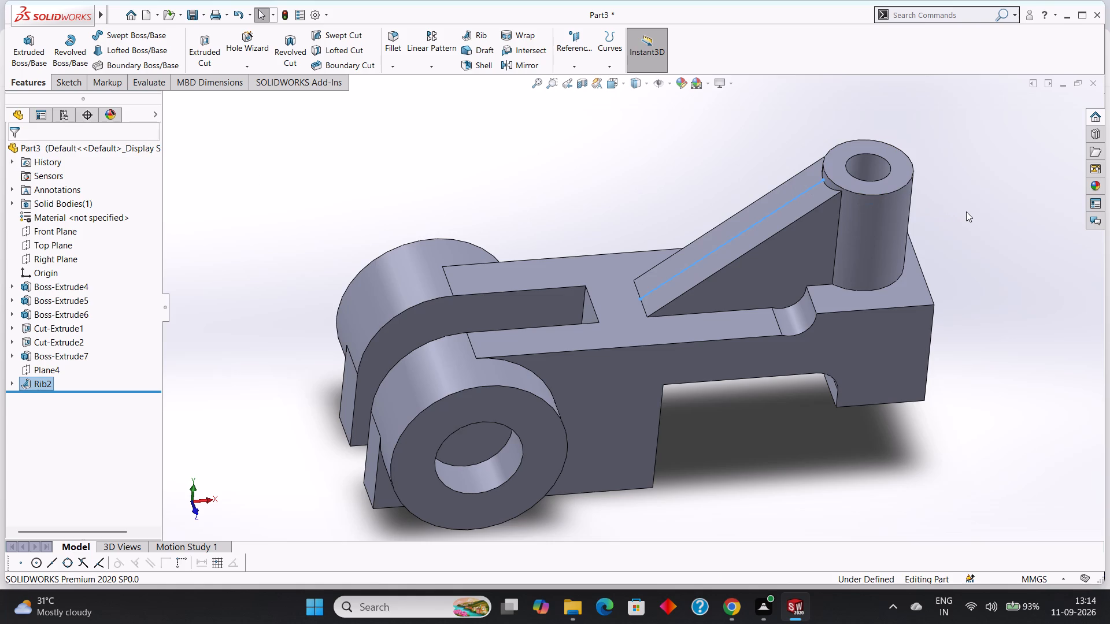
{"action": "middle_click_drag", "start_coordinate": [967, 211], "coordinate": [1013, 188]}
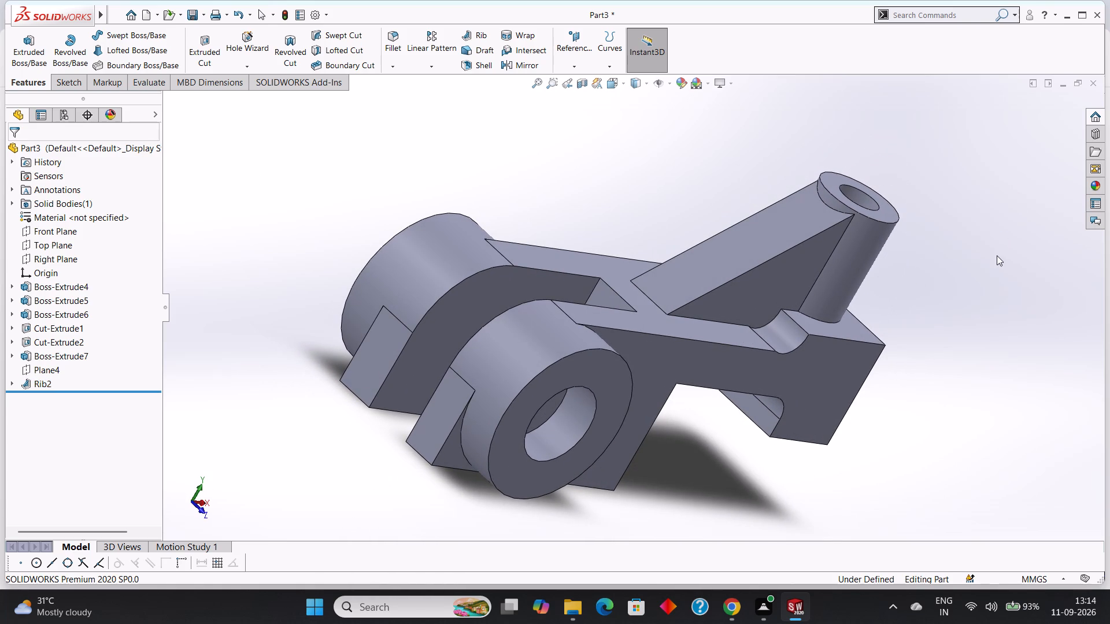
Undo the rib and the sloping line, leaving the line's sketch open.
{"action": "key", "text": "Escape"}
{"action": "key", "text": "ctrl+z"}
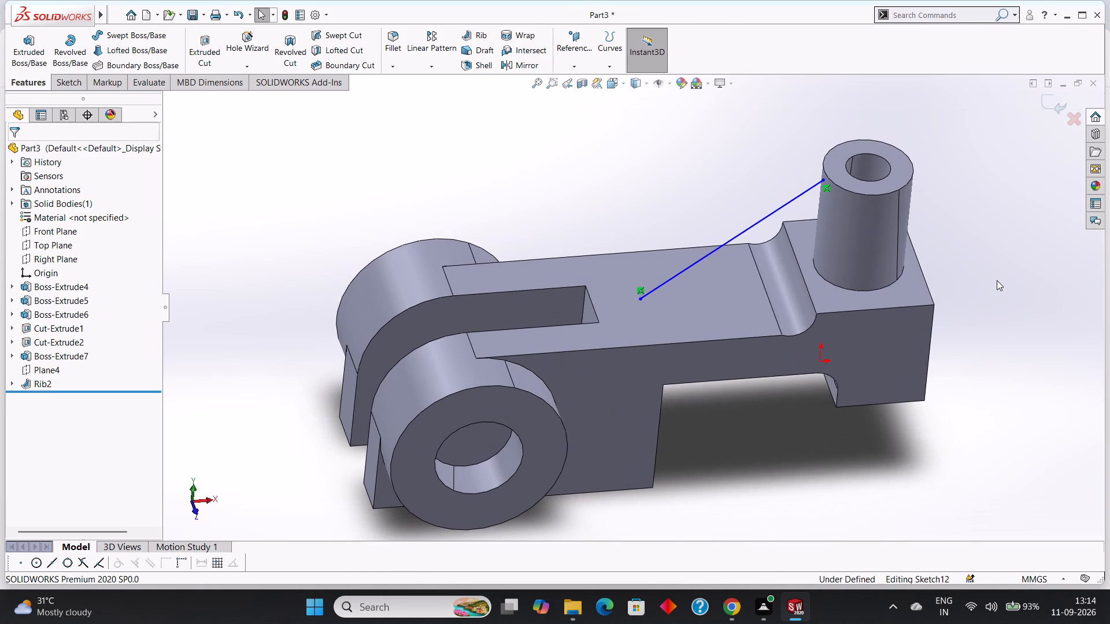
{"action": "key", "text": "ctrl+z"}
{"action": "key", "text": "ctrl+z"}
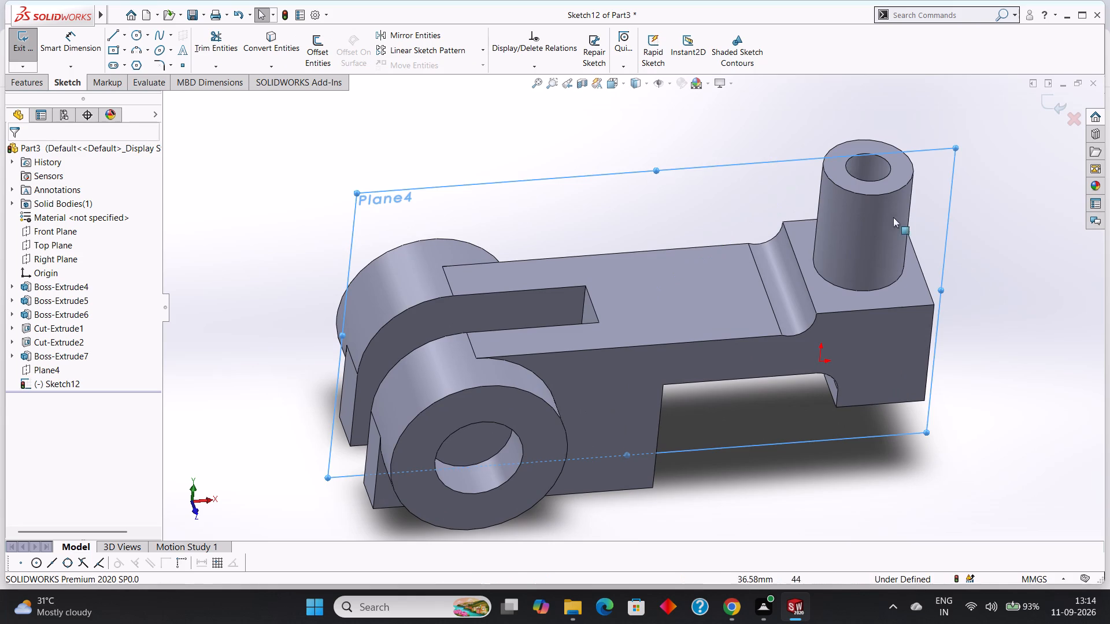
Sketch a sloping line about 74 mm long from a quarter of the way down the vertical boss's side to the arm's top edge.
{"action": "left_click", "coordinate": [727, 167]}
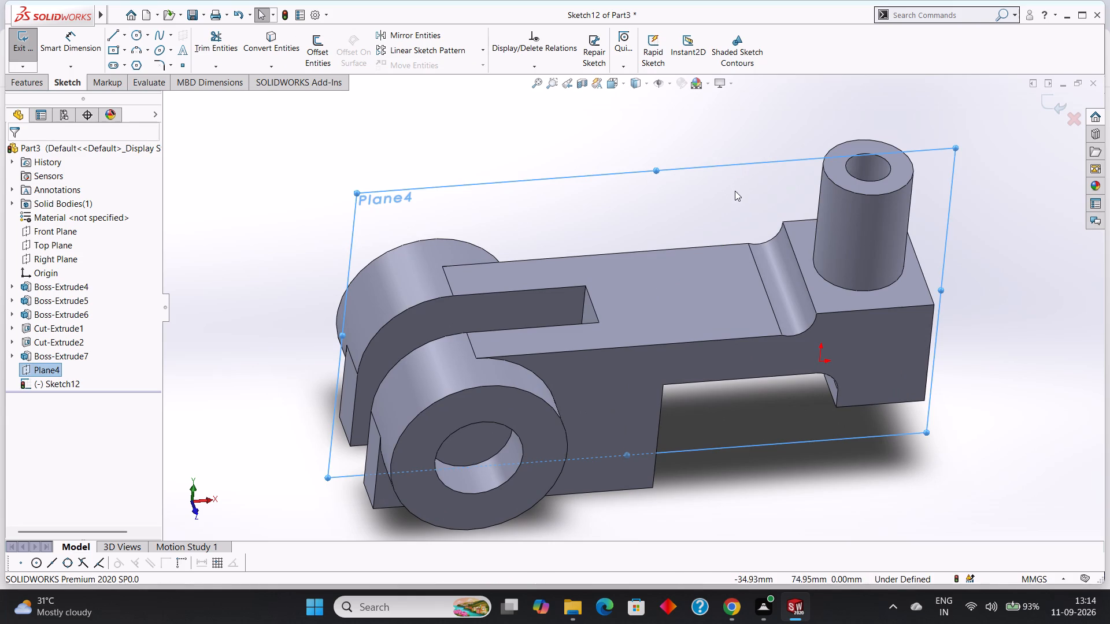
{"action": "key", "text": "ctrl+8"}
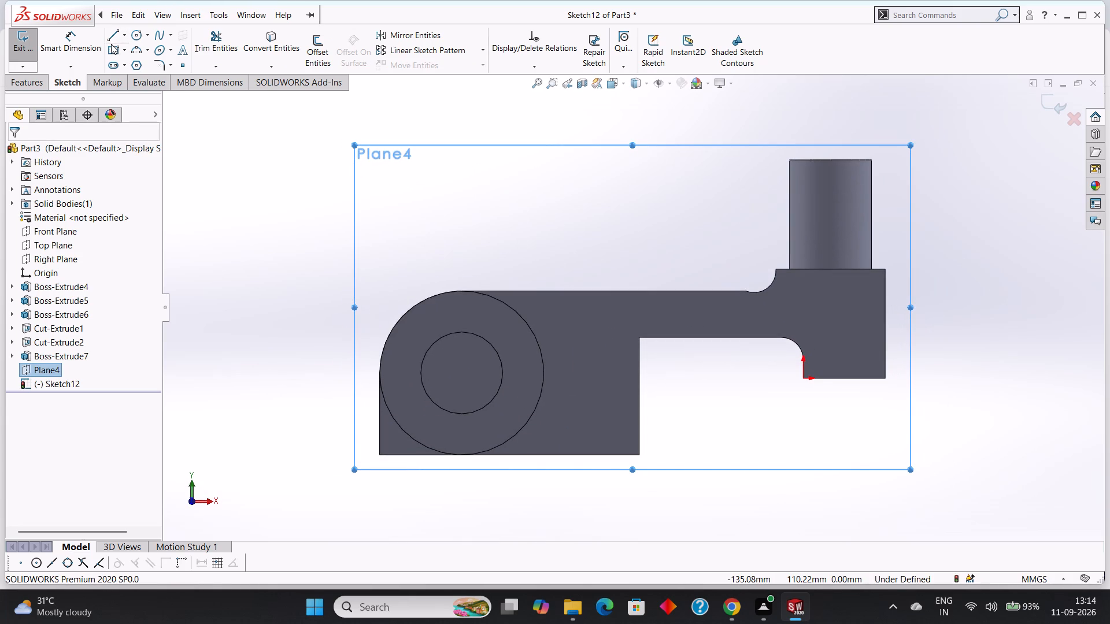
{"action": "left_click", "coordinate": [116, 38]}
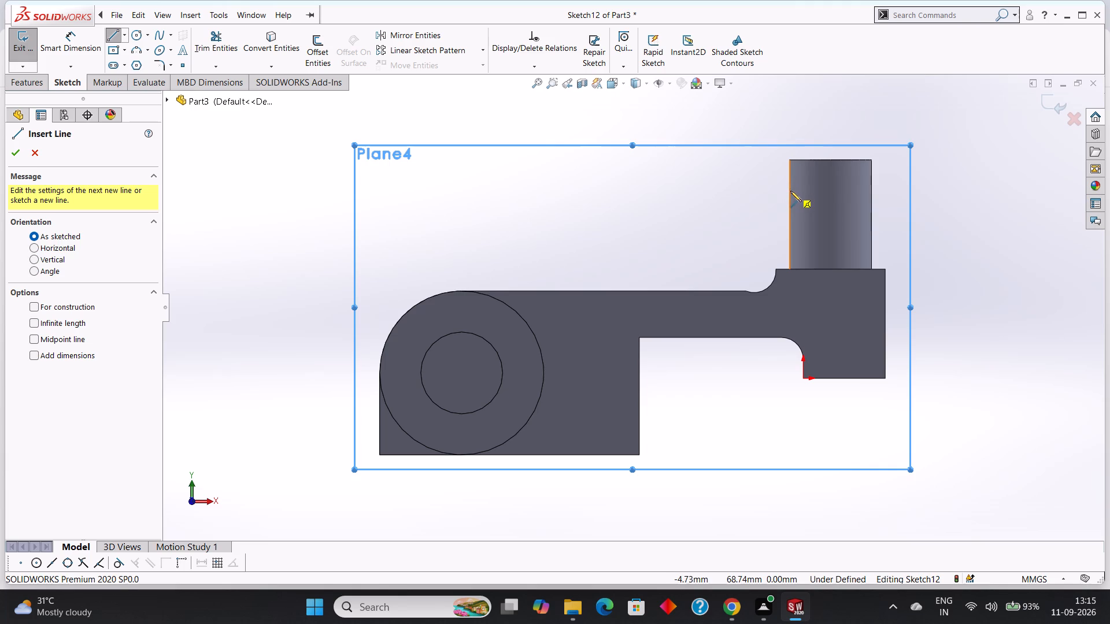
{"action": "left_click", "coordinate": [789, 188]}
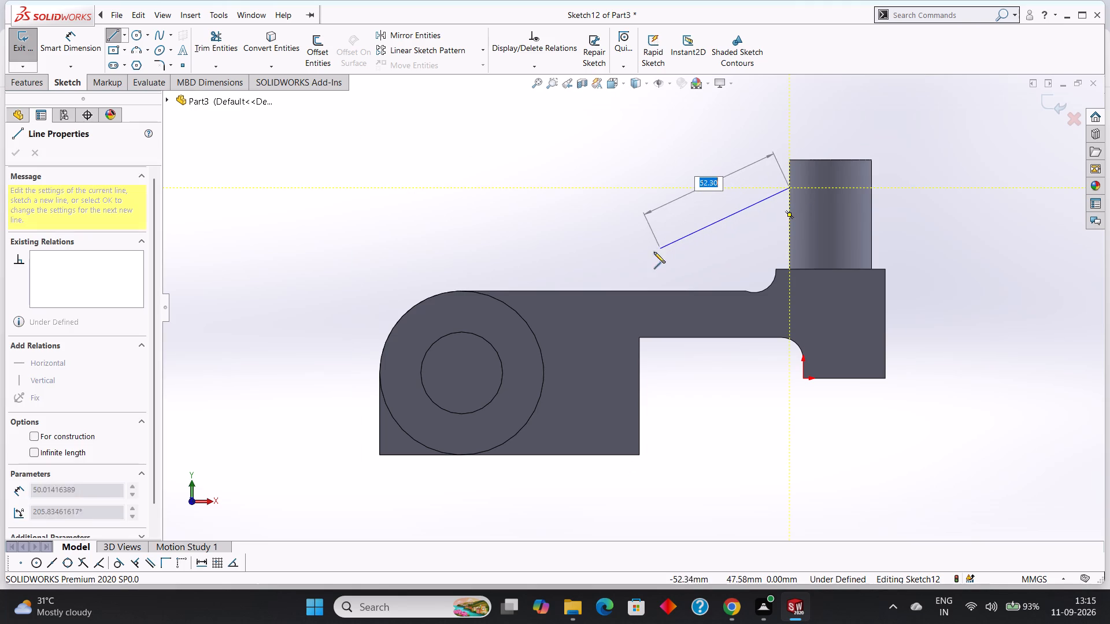
{"action": "left_click", "coordinate": [620, 290]}
{"action": "right_click", "coordinate": [608, 216]}
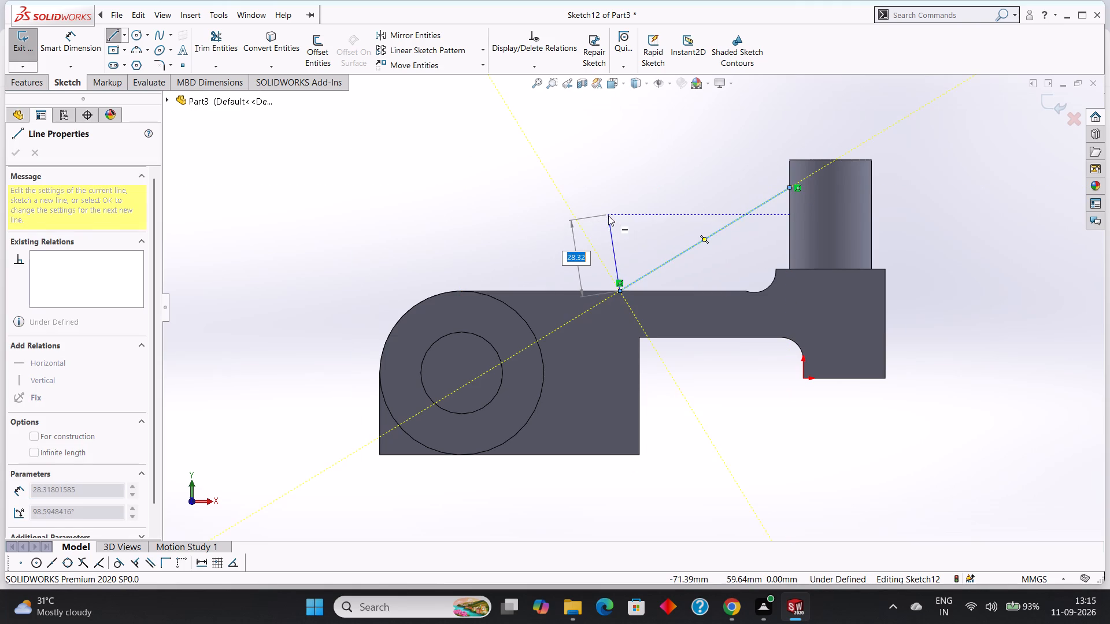
{"action": "left_click", "coordinate": [627, 226]}
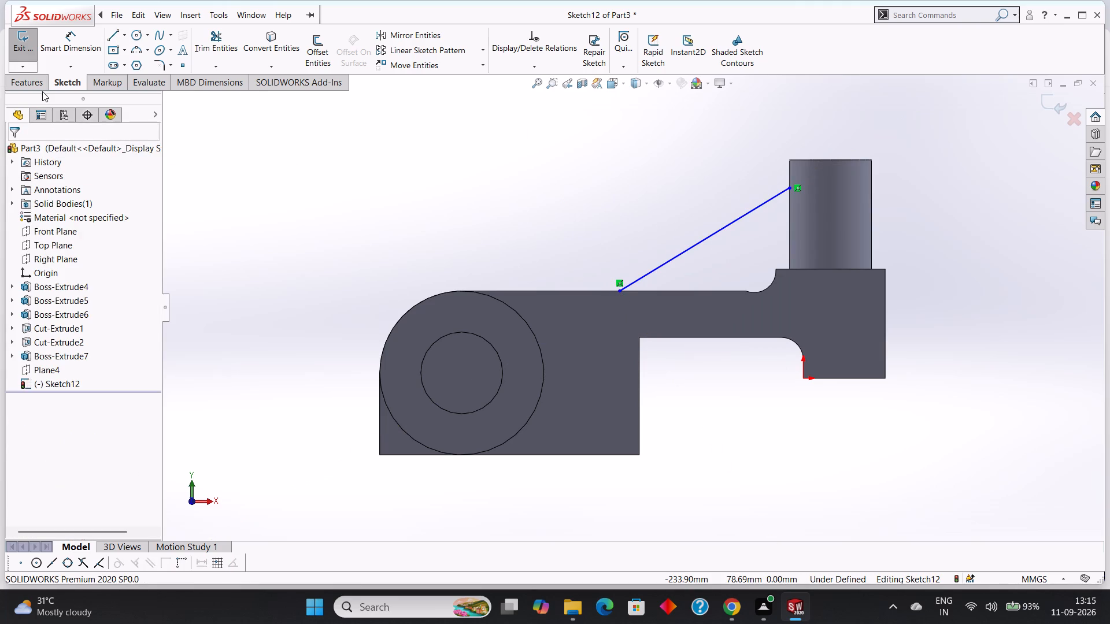
Create a 20 mm thick rib from the redrawn sloping line, thickened on both sides, with the material side flipped toward the arm.
{"action": "left_click", "coordinate": [39, 88]}
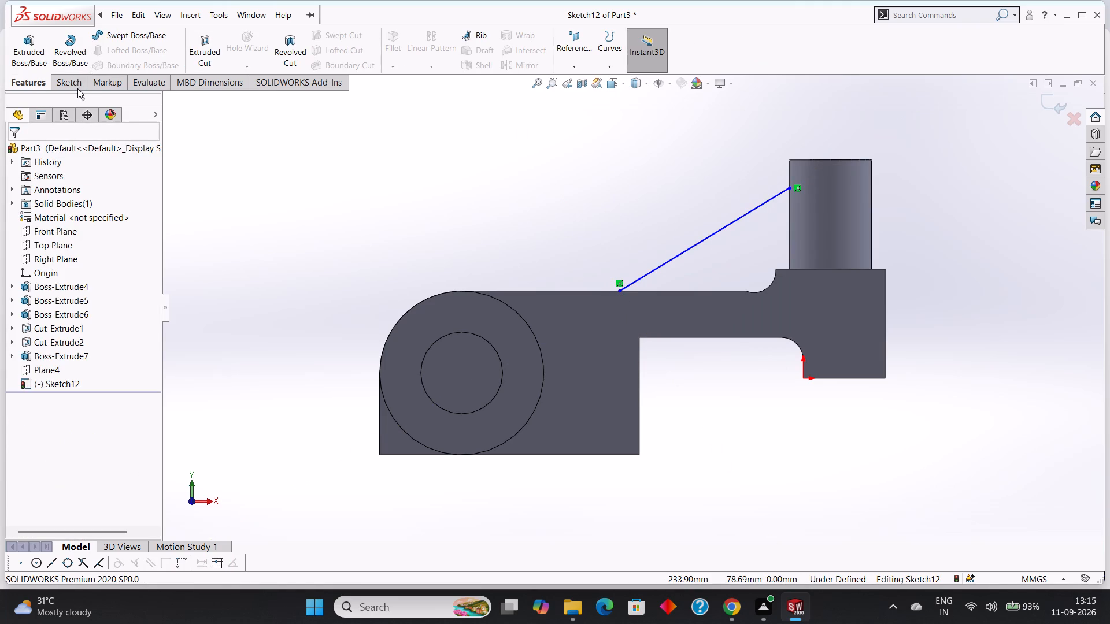
{"action": "left_click", "coordinate": [471, 39]}
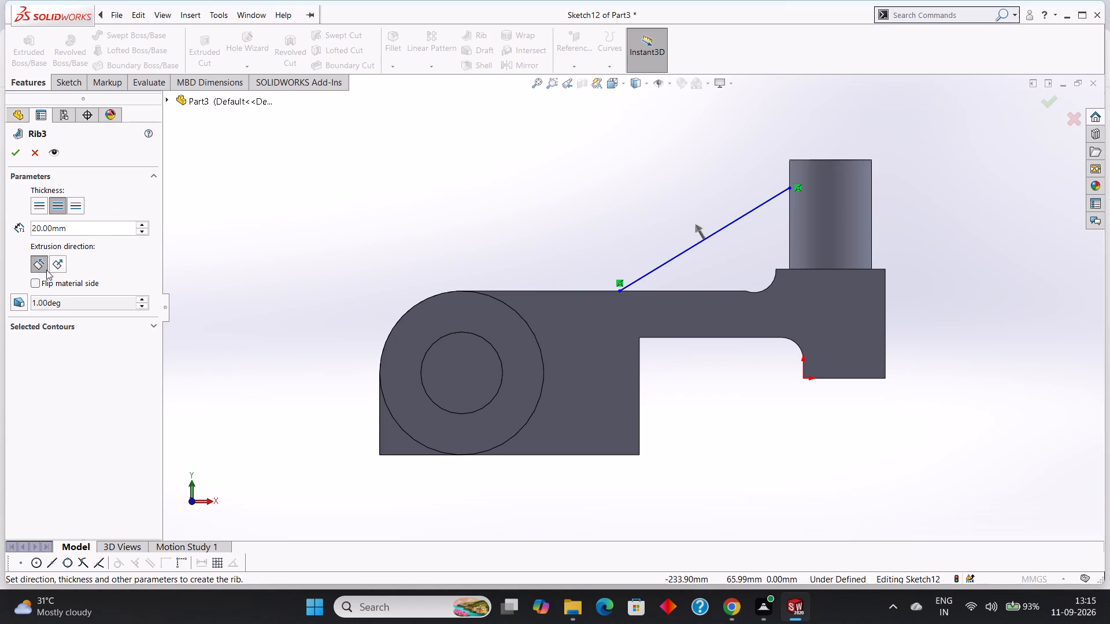
{"action": "left_click", "coordinate": [37, 282]}
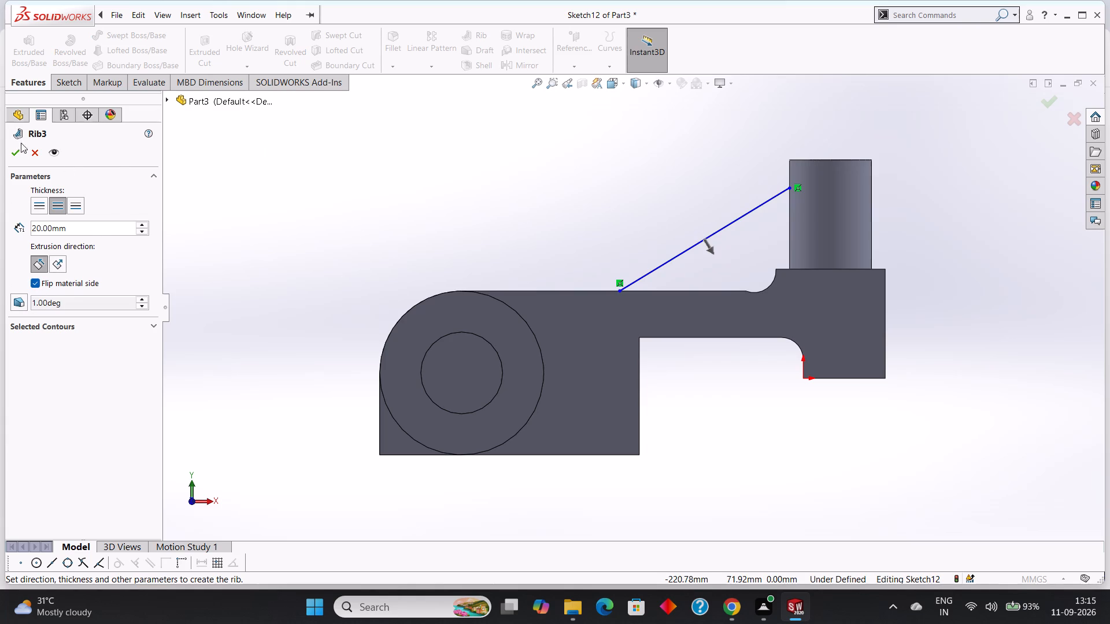
{"action": "left_click", "coordinate": [21, 154]}
{"action": "scroll", "coordinate": [494, 179], "scroll_direction": "up", "scroll_amount": 1}
{"action": "middle_click_drag", "start_coordinate": [494, 179], "coordinate": [579, 245]}
{"action": "middle_click_drag", "start_coordinate": [916, 306], "coordinate": [848, 404]}
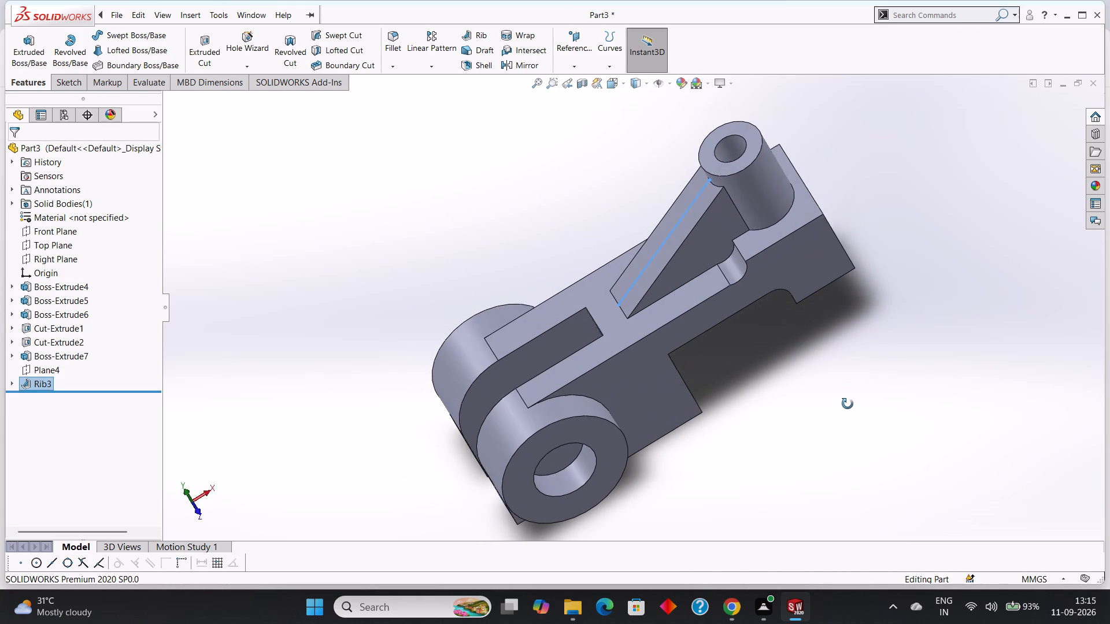
{"action": "middle_click_drag", "start_coordinate": [848, 404], "coordinate": [847, 404]}
{"action": "left_click", "coordinate": [847, 404]}
{"action": "scroll", "coordinate": [848, 403], "scroll_direction": "up", "scroll_amount": 2}
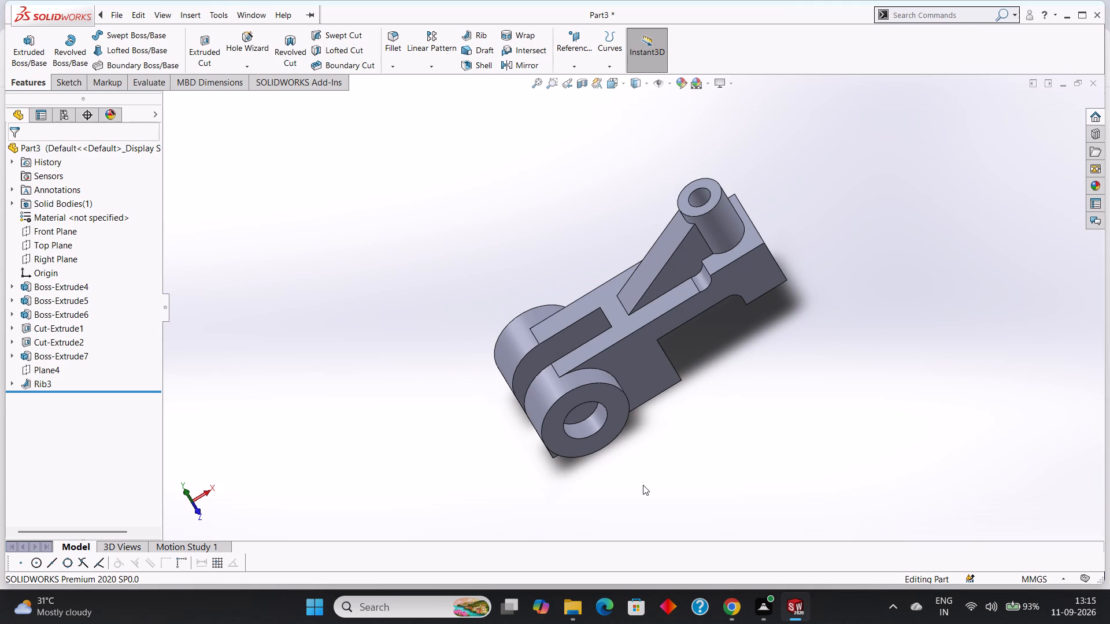
Sketch a 15 mm radius circle on the arm face closing the side boss's bore, concentric with the bore.
{"action": "middle_click_drag", "start_coordinate": [734, 462], "coordinate": [727, 444]}
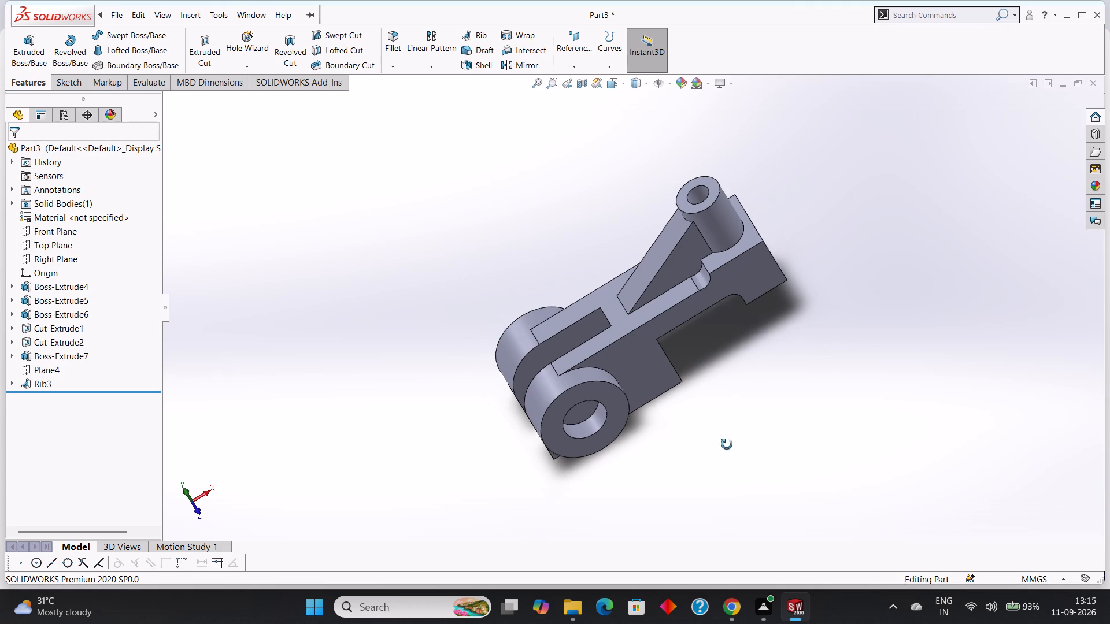
{"action": "middle_click_drag", "start_coordinate": [727, 444], "coordinate": [717, 400]}
{"action": "left_click", "coordinate": [585, 404]}
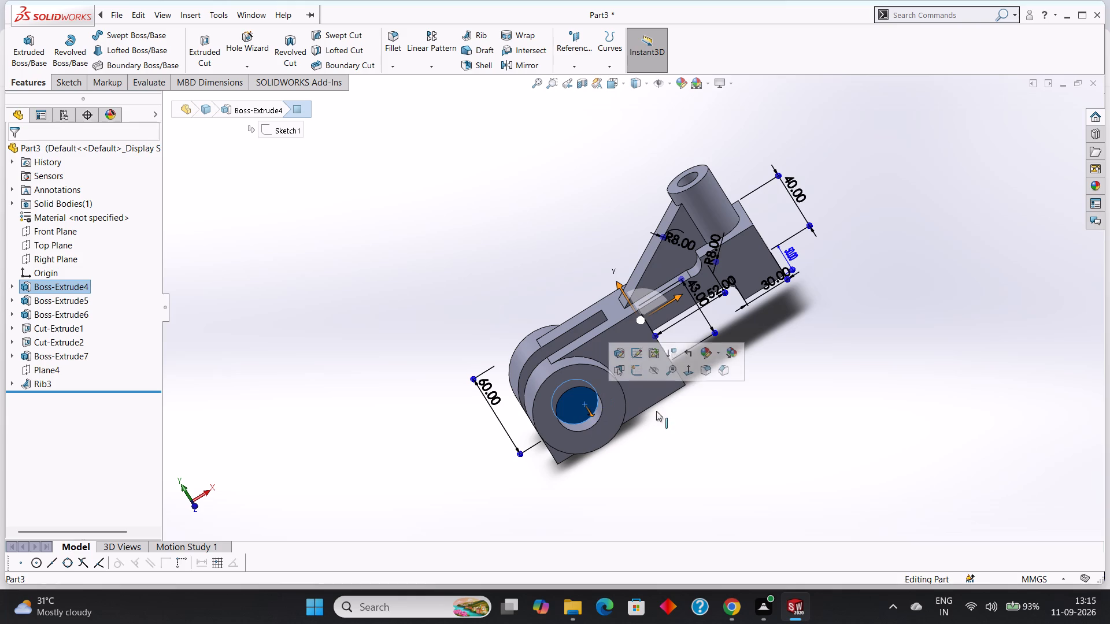
{"action": "key", "text": "ctrl+8"}
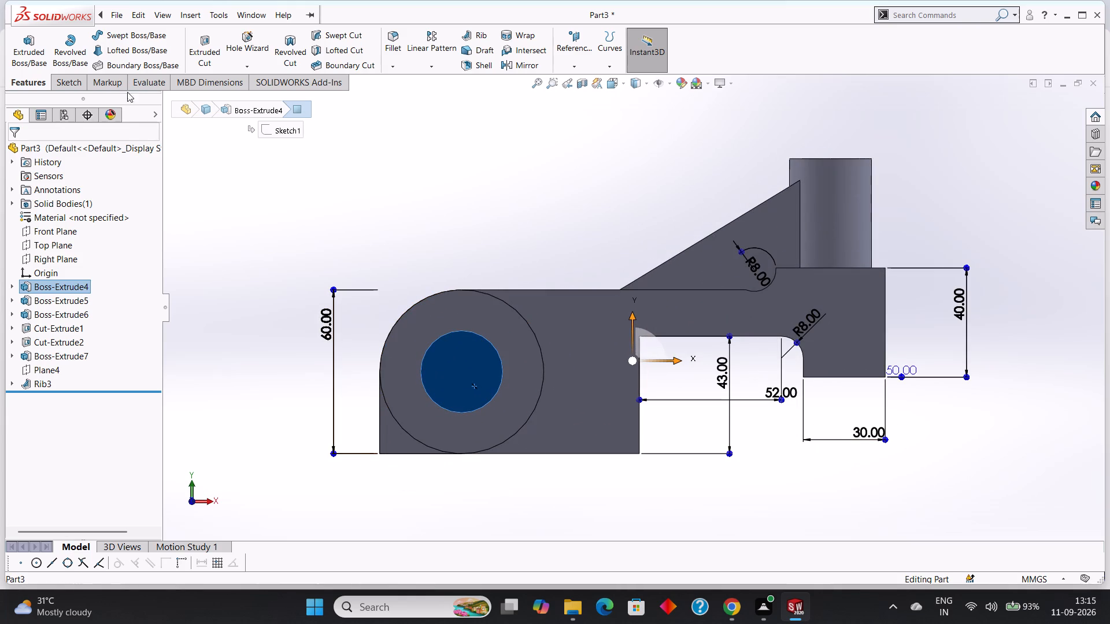
{"action": "left_click", "coordinate": [69, 80]}
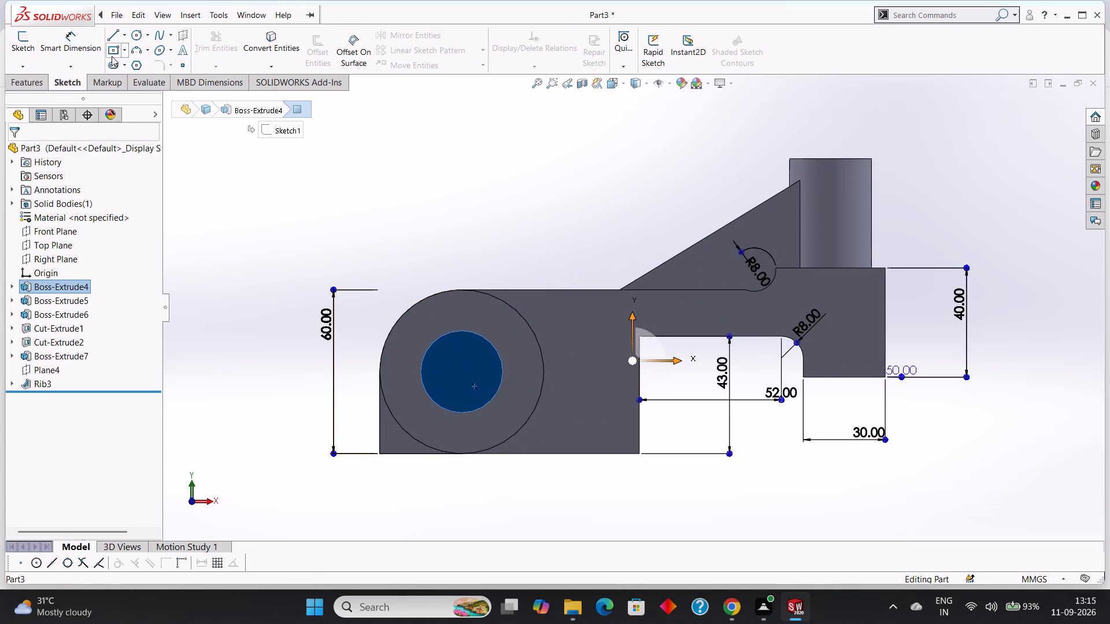
{"action": "right_click", "coordinate": [442, 361]}
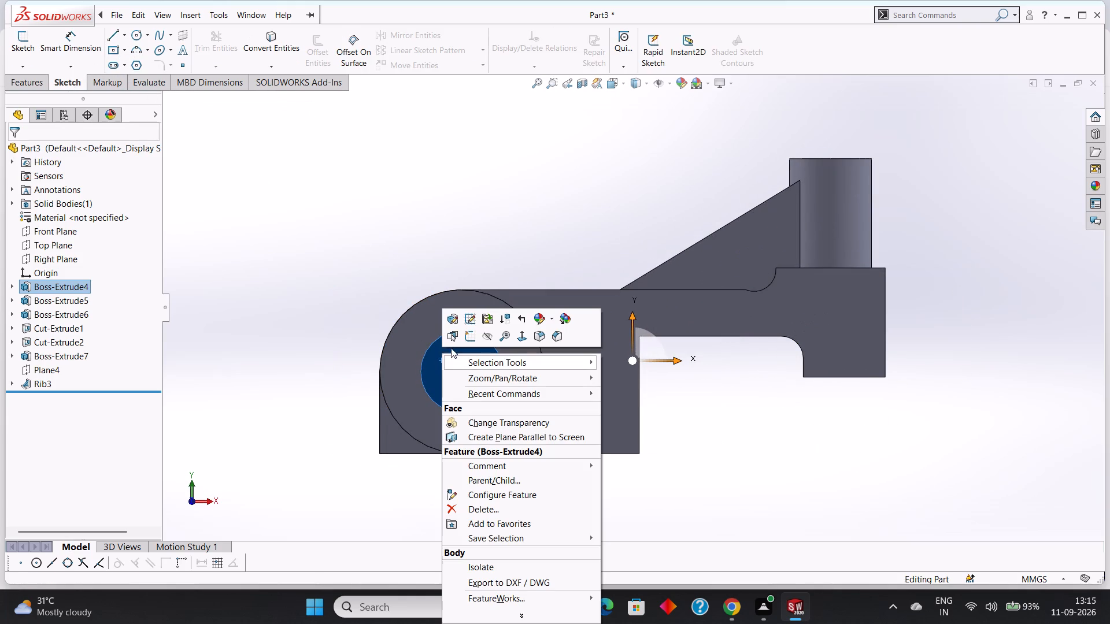
{"action": "left_click", "coordinate": [464, 338]}
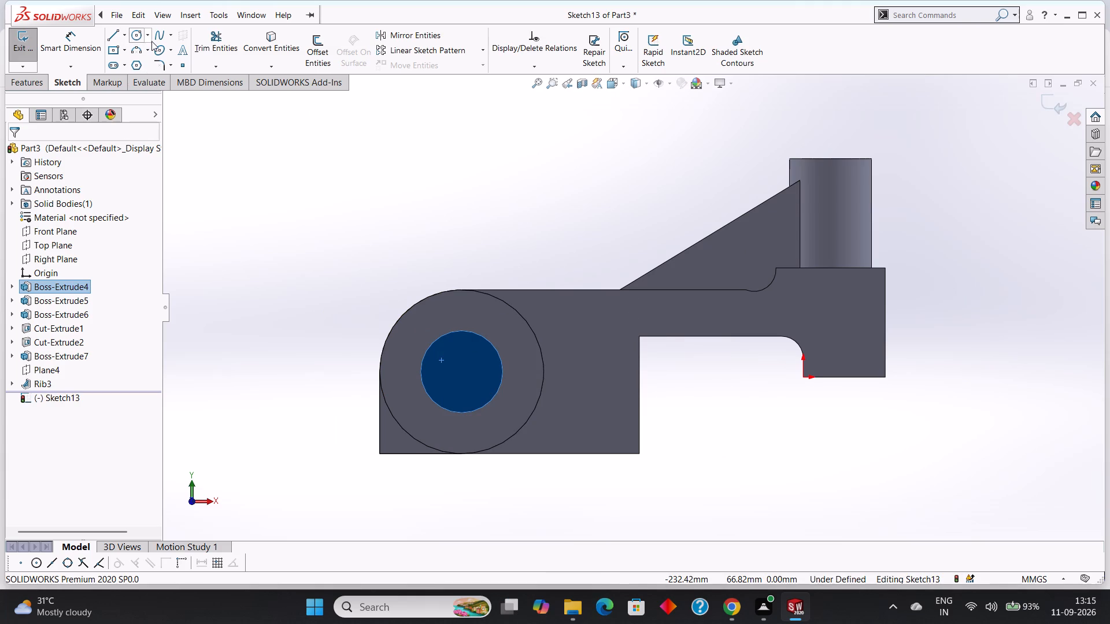
{"action": "left_click", "coordinate": [149, 36]}
{"action": "left_click", "coordinate": [153, 49]}
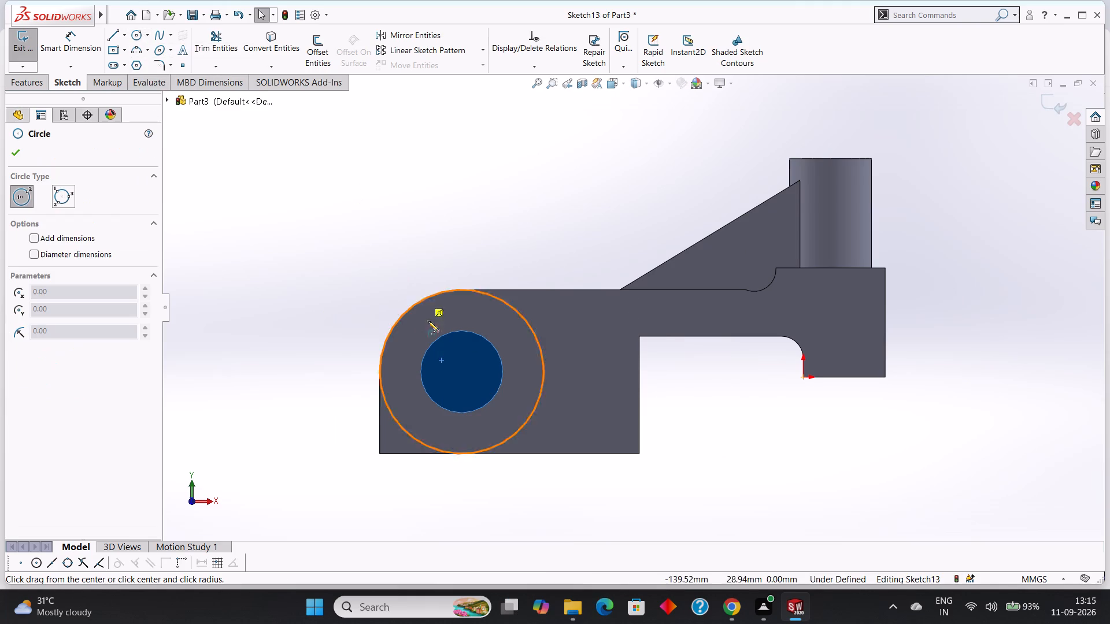
{"action": "left_click", "coordinate": [462, 373]}
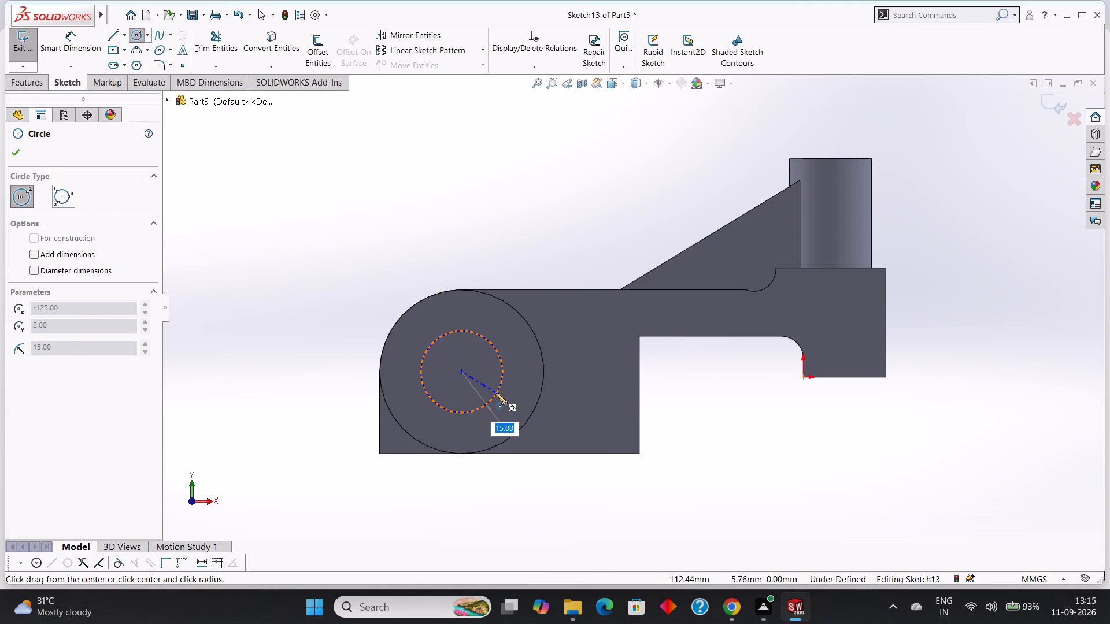
{"action": "type", "text": "15"}
{"action": "key", "text": "Return"}
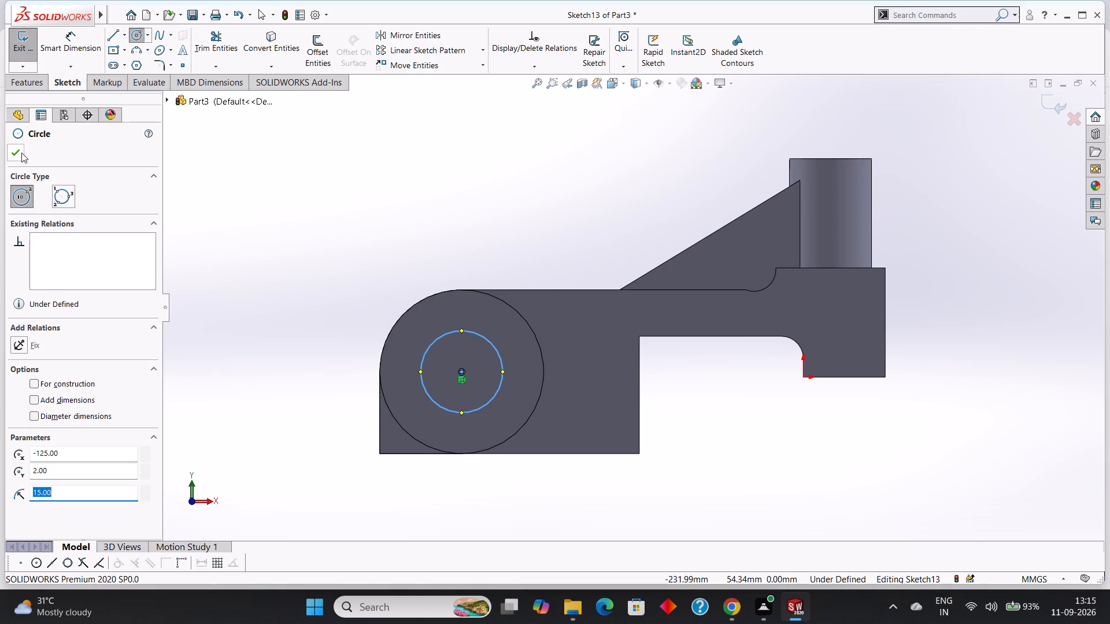
{"action": "left_click", "coordinate": [21, 153]}
Cut-extrude the 15 mm radius circle Through All so the bore passes through both fork arms and side bosses.
{"action": "left_click", "coordinate": [39, 80]}
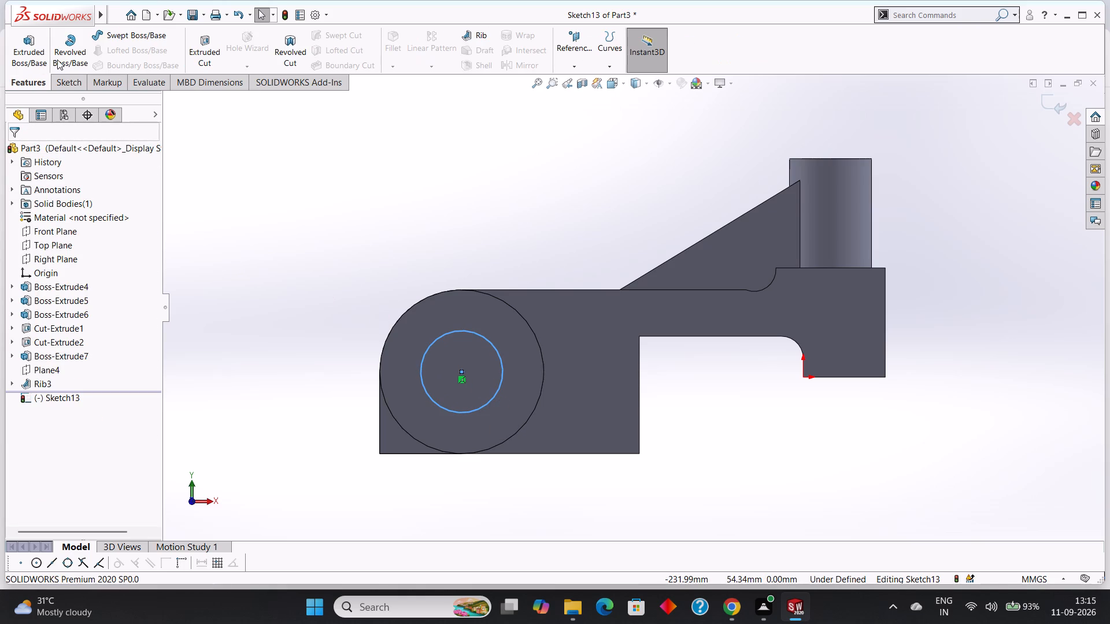
{"action": "left_click", "coordinate": [193, 46]}
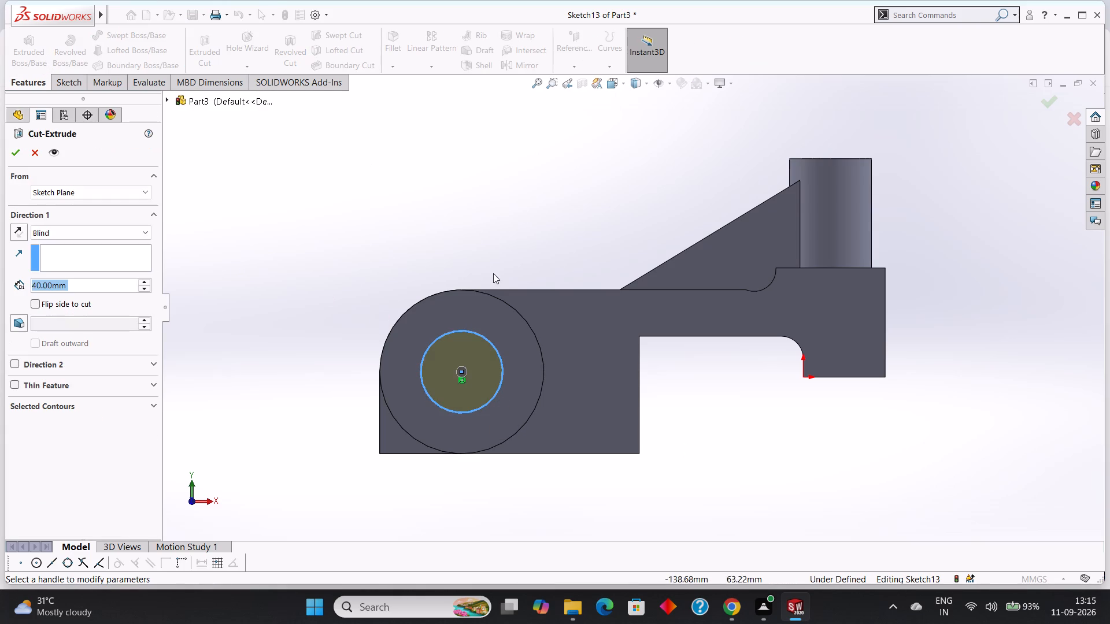
{"action": "middle_click_drag", "start_coordinate": [841, 445], "coordinate": [881, 562]}
{"action": "scroll", "coordinate": [882, 556], "scroll_direction": "up", "scroll_amount": 1}
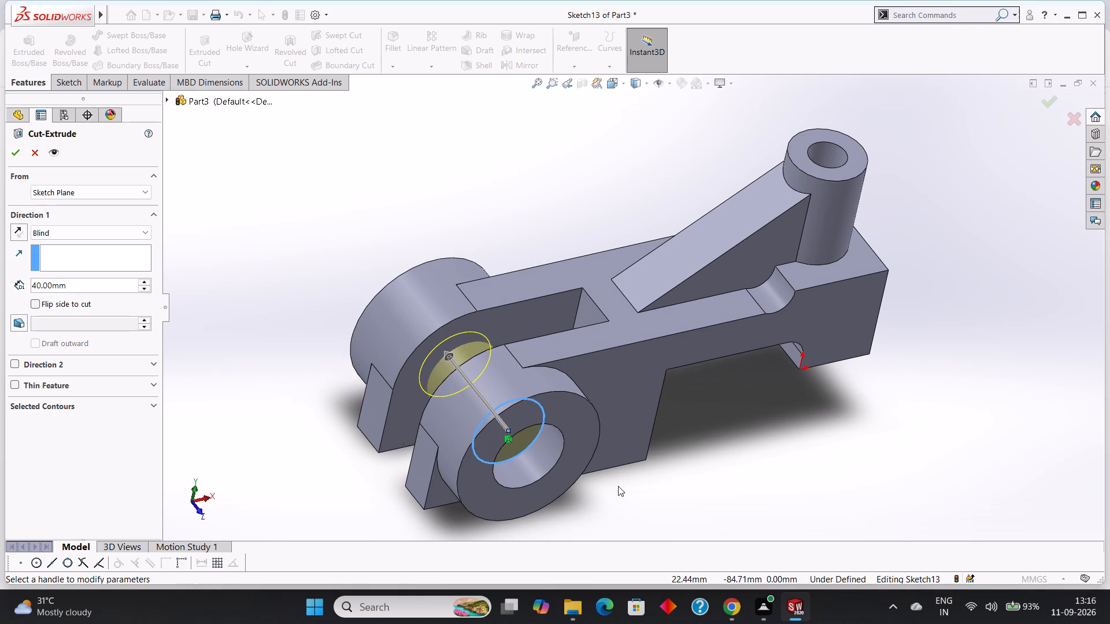
{"action": "left_click", "coordinate": [61, 232]}
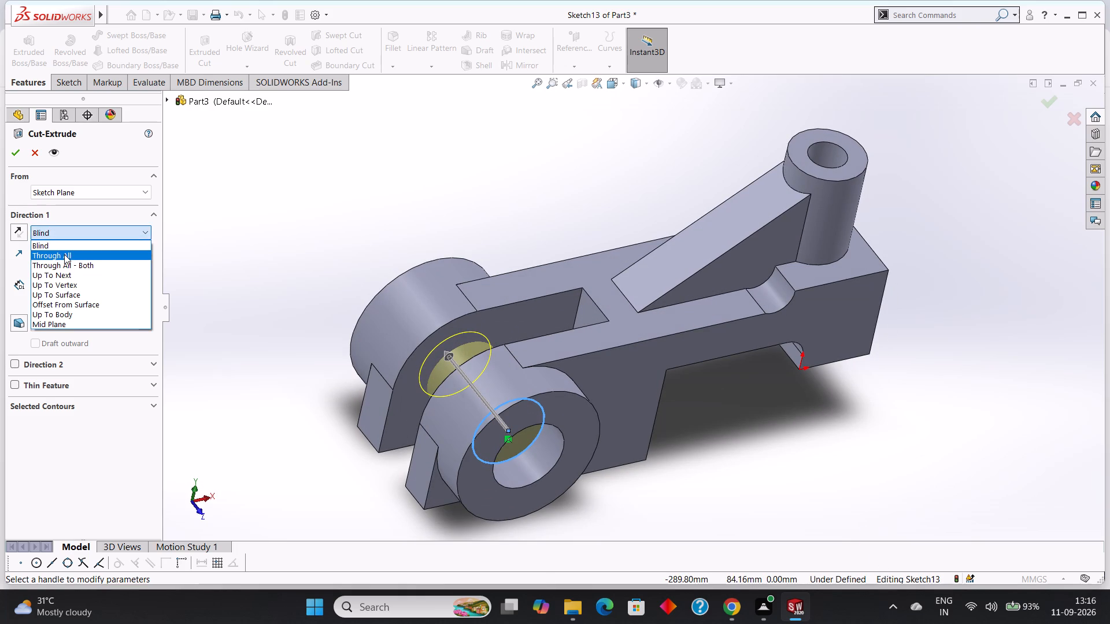
{"action": "left_click", "coordinate": [64, 254]}
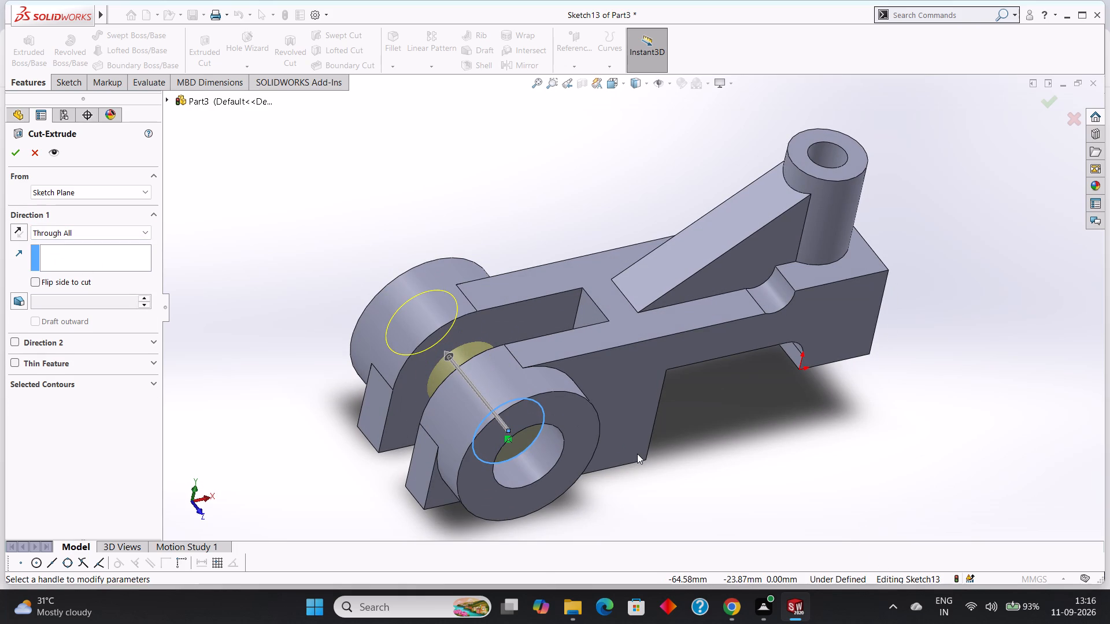
{"action": "middle_click_drag", "start_coordinate": [759, 446], "coordinate": [814, 492]}
{"action": "left_click", "coordinate": [20, 154]}
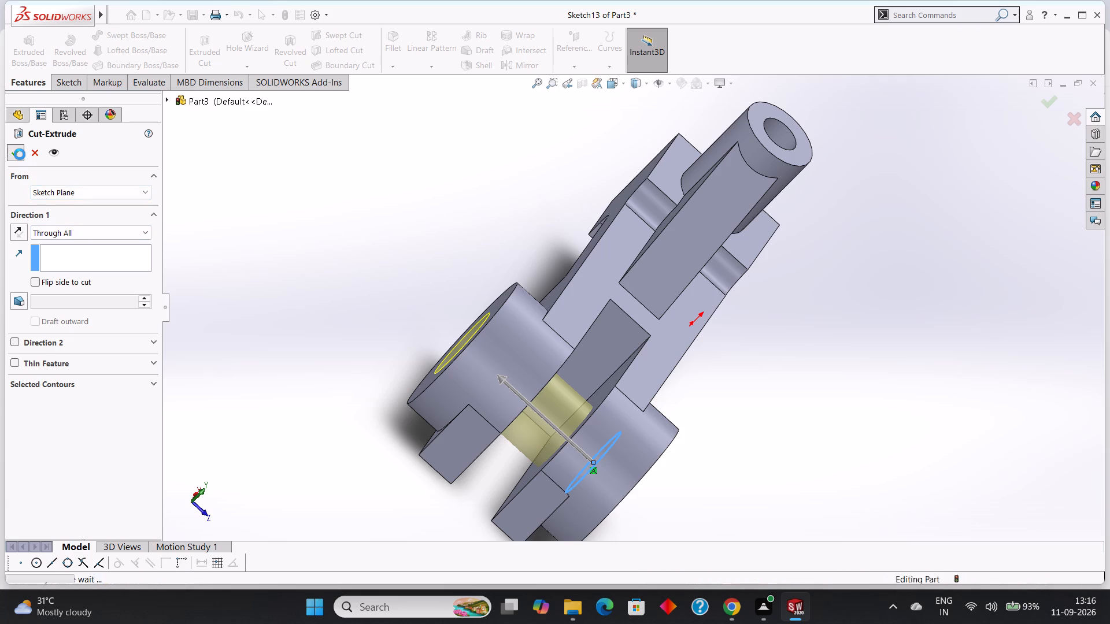
{"action": "left_click", "coordinate": [963, 376]}
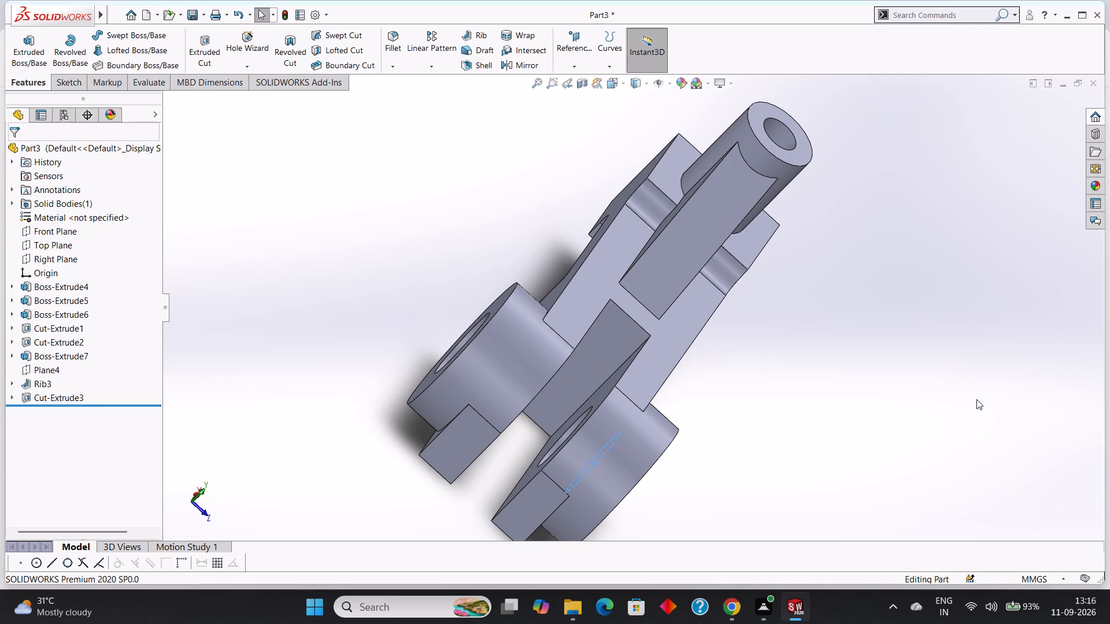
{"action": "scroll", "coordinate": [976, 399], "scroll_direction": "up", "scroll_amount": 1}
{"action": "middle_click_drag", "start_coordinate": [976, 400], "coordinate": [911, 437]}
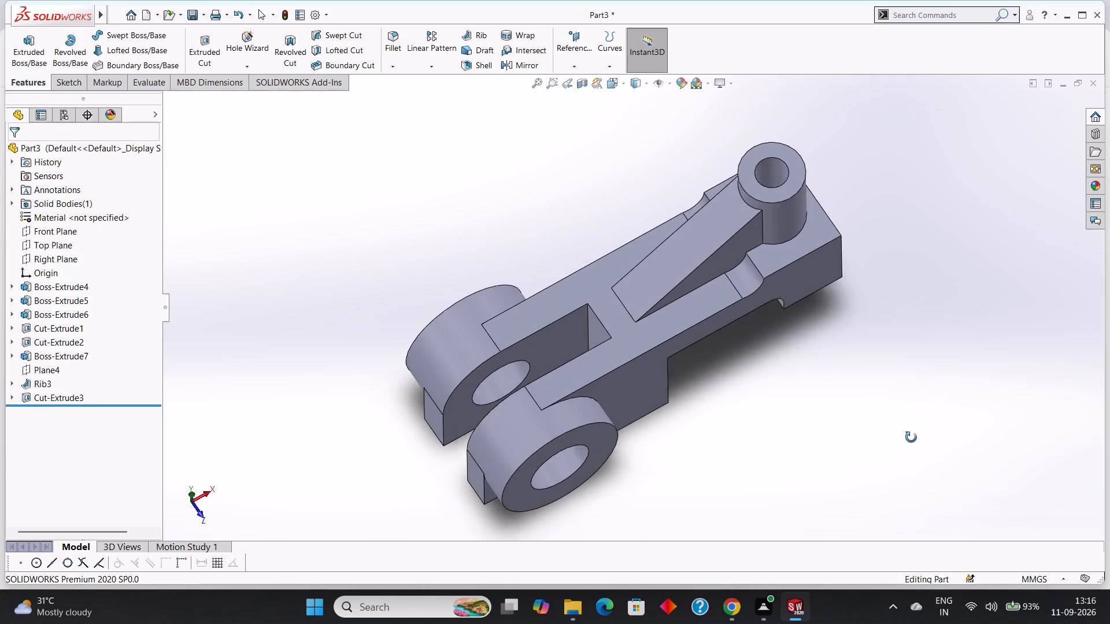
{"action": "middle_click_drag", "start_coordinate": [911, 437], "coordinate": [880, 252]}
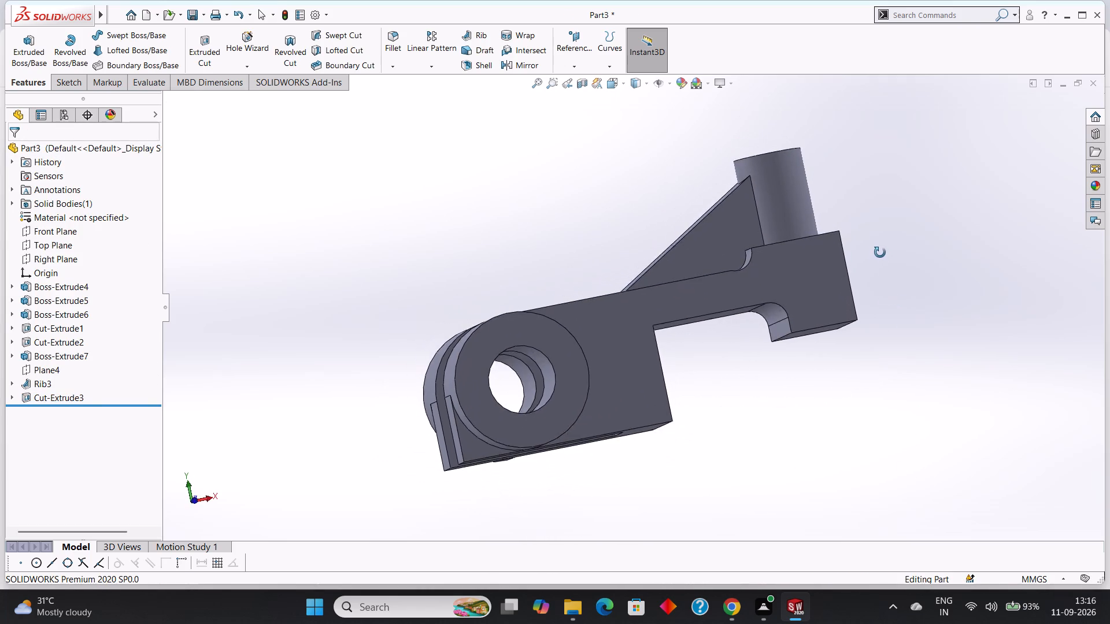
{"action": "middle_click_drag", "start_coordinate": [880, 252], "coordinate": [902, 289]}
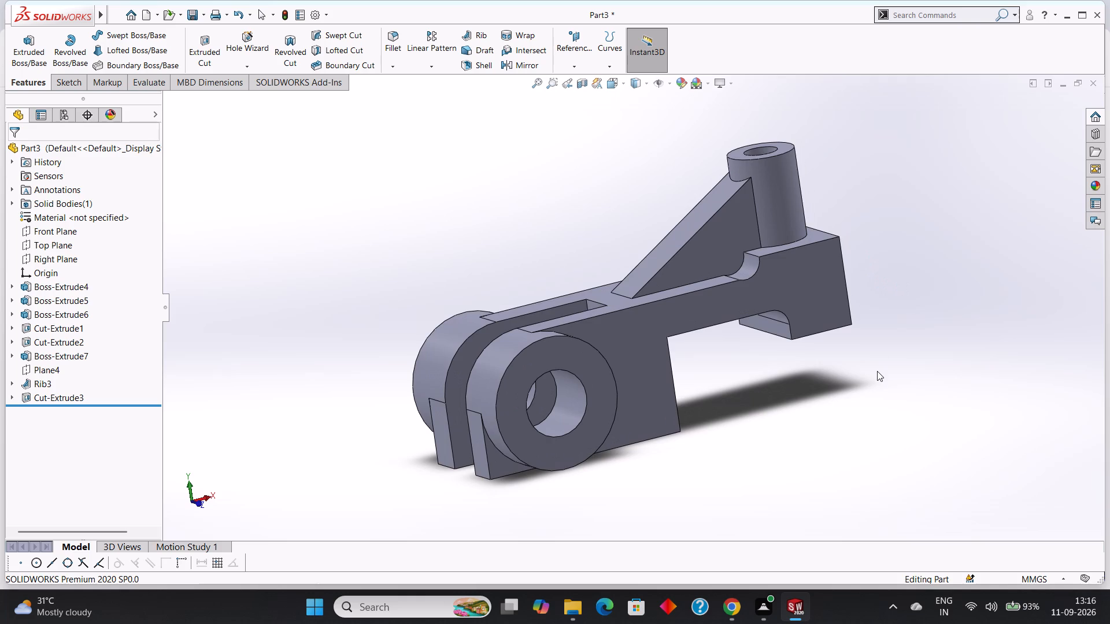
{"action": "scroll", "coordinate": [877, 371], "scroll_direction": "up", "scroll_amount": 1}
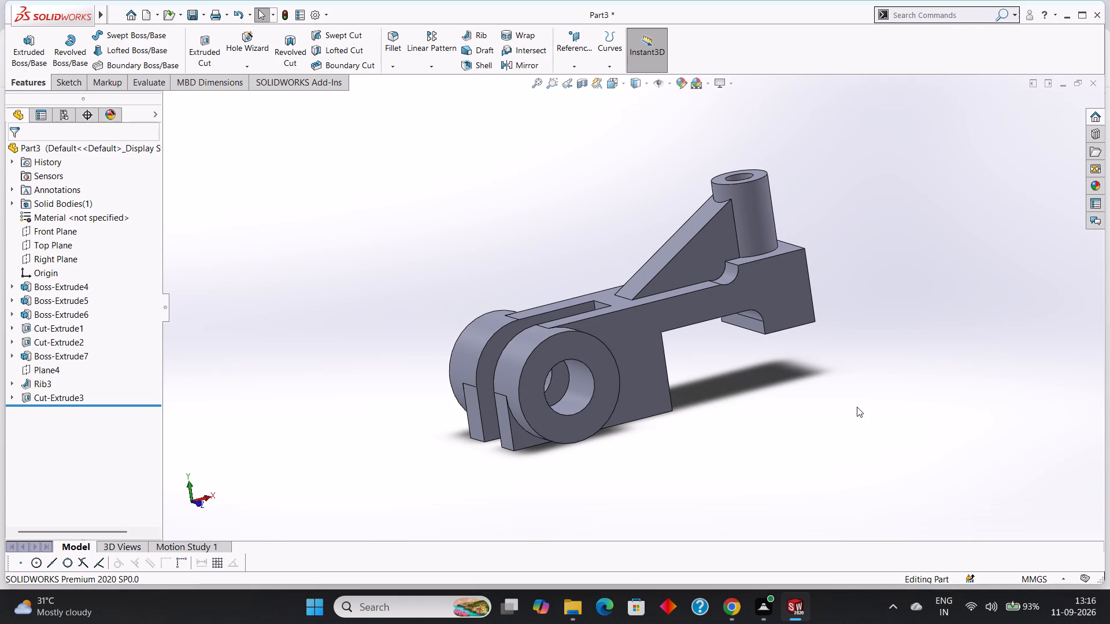
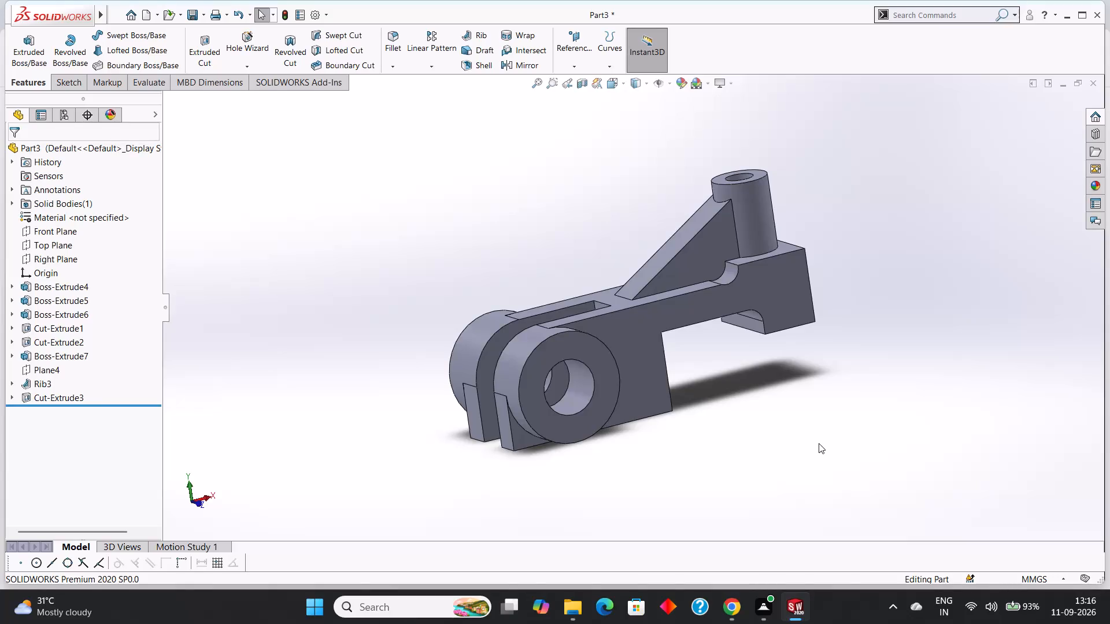
Save the part as "clevis-type mechanical component" in SOLIDWORKS Part format in the tryfuji folder.
{"action": "key", "text": "ctrl+s"}
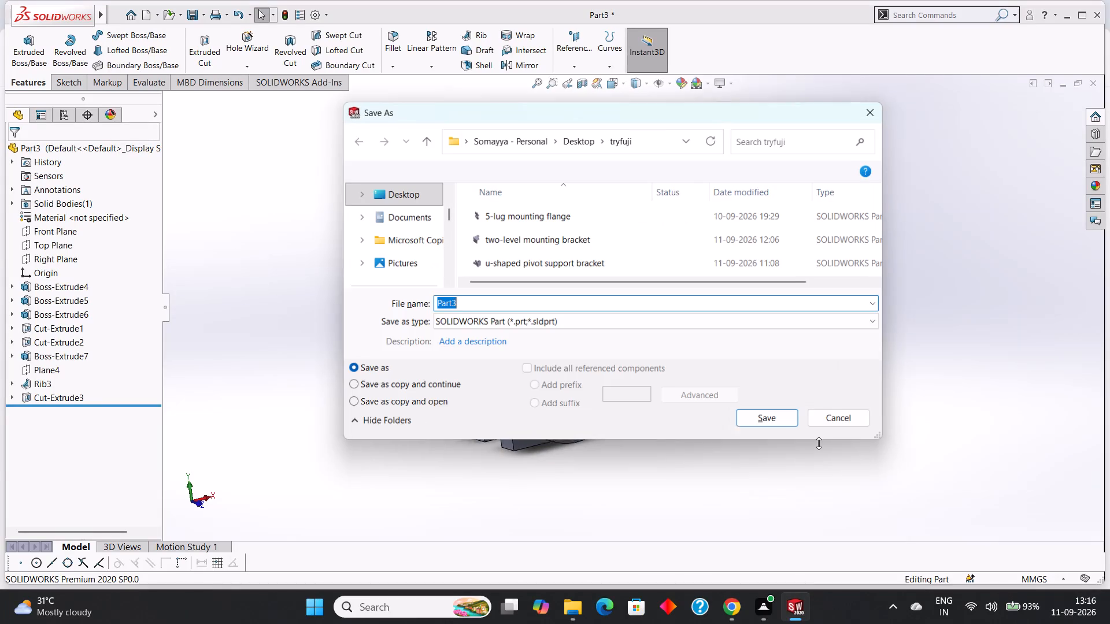
{"action": "key", "text": "BackSpace"}
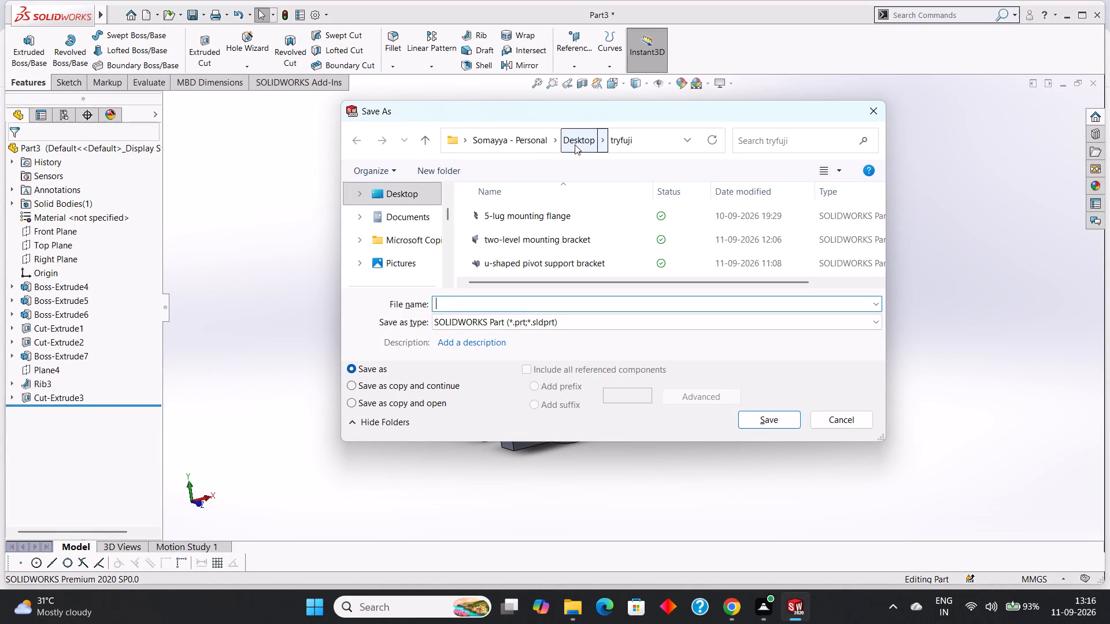
{"action": "left_click", "coordinate": [478, 307]}
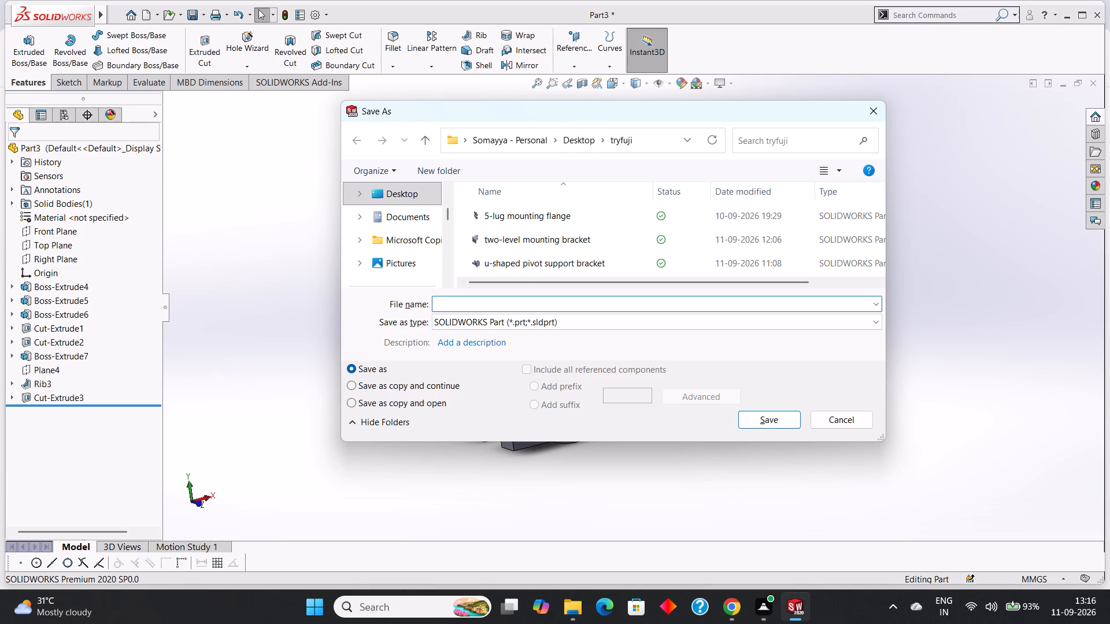
{"action": "key", "text": "c"}
{"action": "type", "text": "le"}
{"action": "type", "text": "vis"}
{"action": "type", "text": "-type"}
{"action": "key", "text": "space"}
{"action": "type", "text": "mecha"}
{"action": "type", "text": "nical"}
{"action": "key", "text": "space"}
{"action": "type", "text": "compon"}
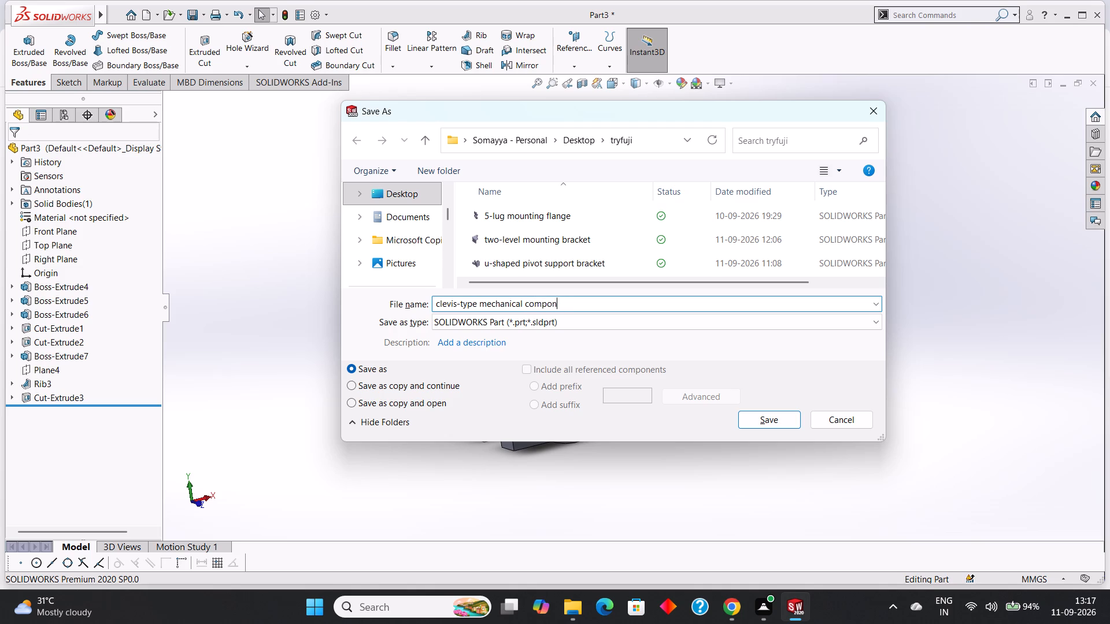
{"action": "type", "text": "ent"}
{"action": "left_click", "coordinate": [762, 420]}
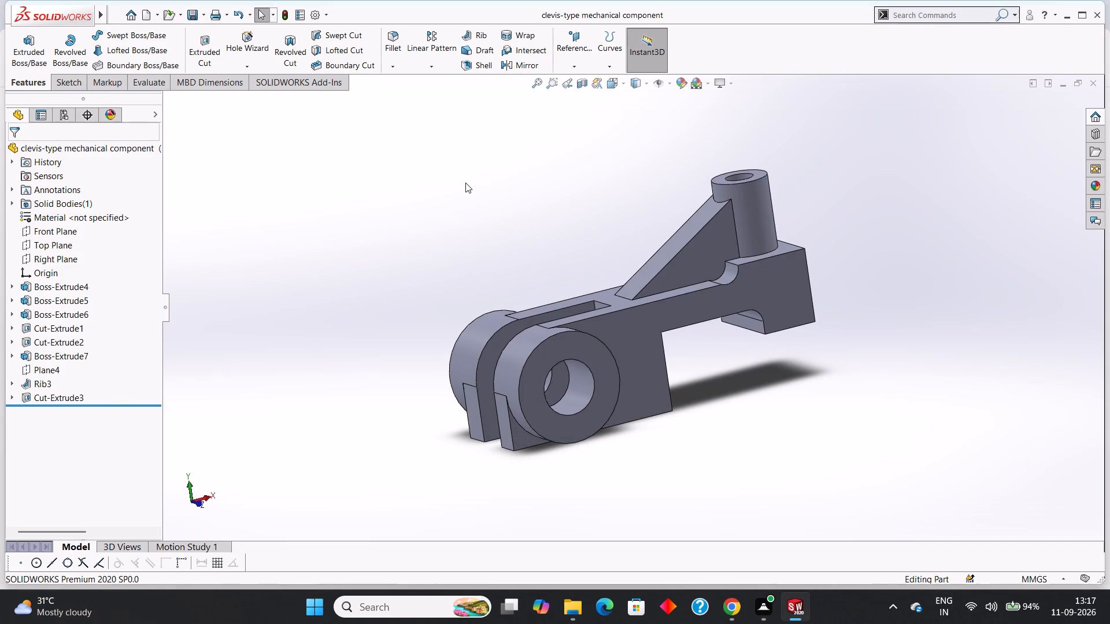
Save a copy of the part in Adobe Portable Document Format (*.pdf) under the same name in the tryfuji folder.
{"action": "left_click", "coordinate": [205, 14]}
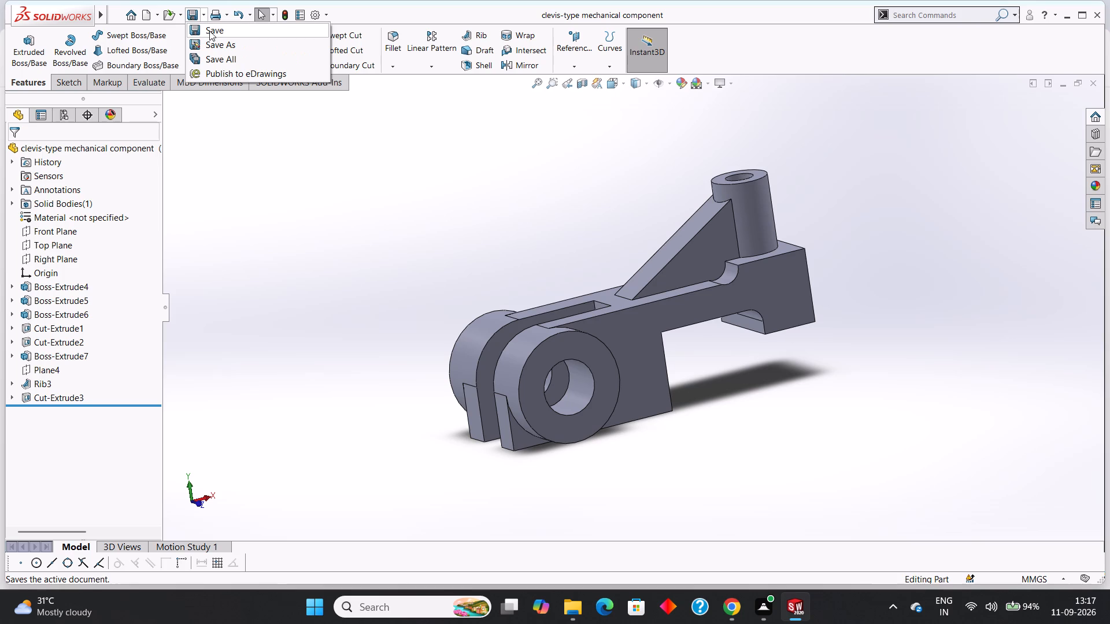
{"action": "left_click", "coordinate": [217, 44]}
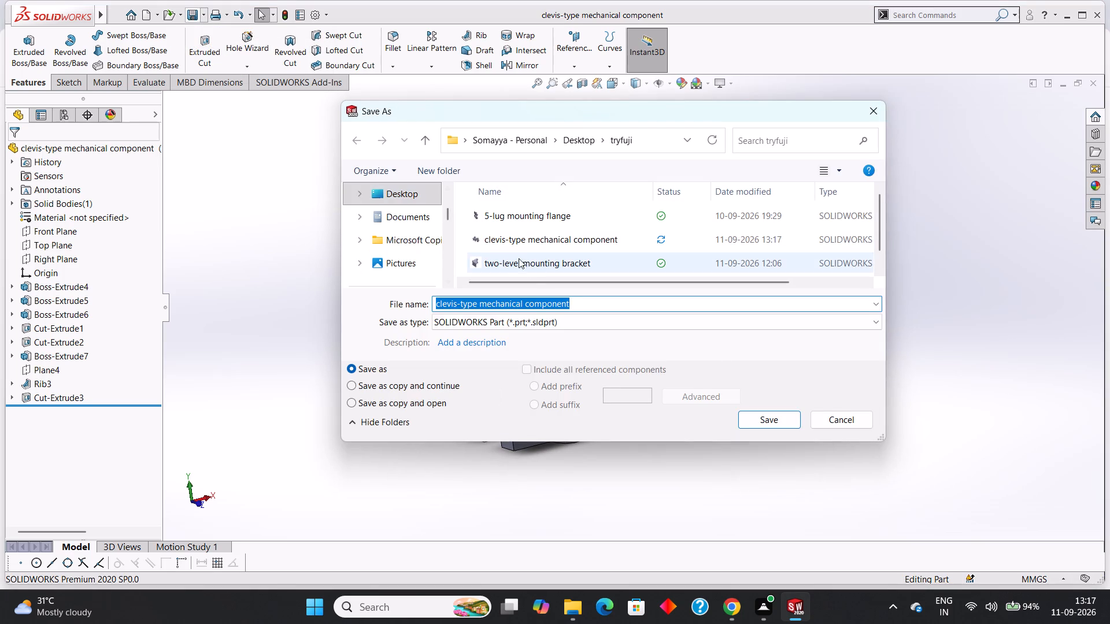
{"action": "left_click", "coordinate": [572, 324]}
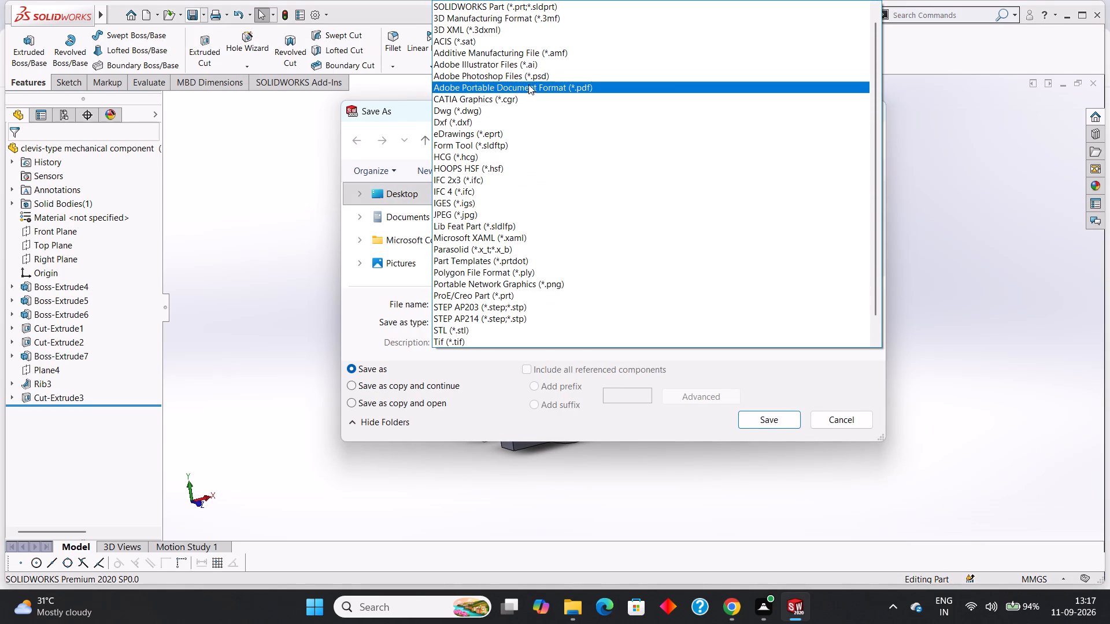
{"action": "left_click", "coordinate": [528, 83]}
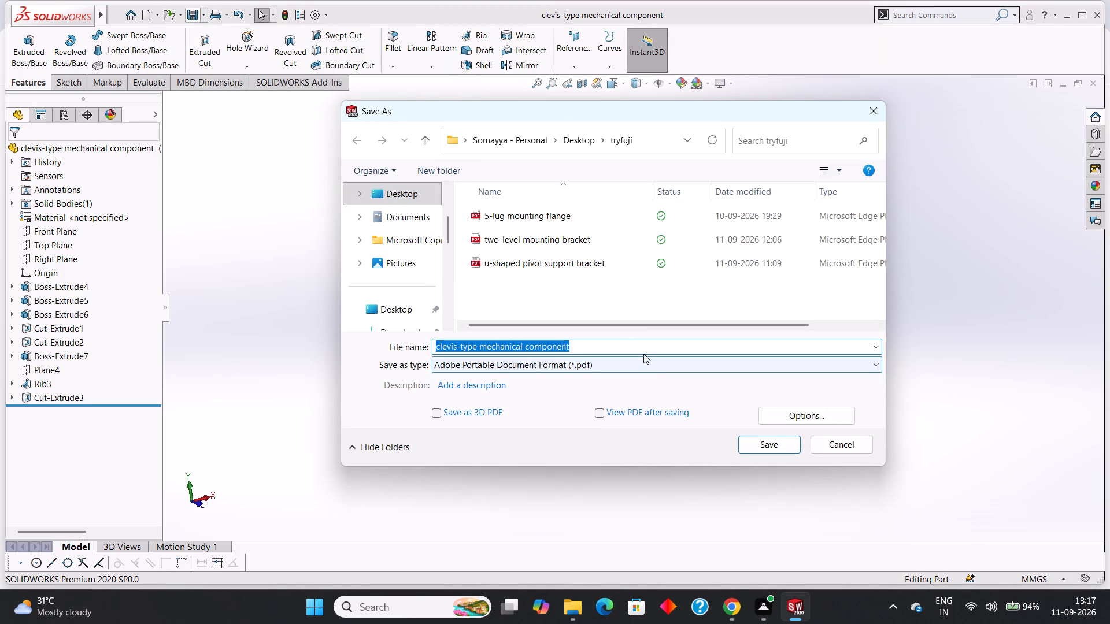
{"action": "left_click", "coordinate": [638, 347]}
{"action": "left_click", "coordinate": [772, 445]}
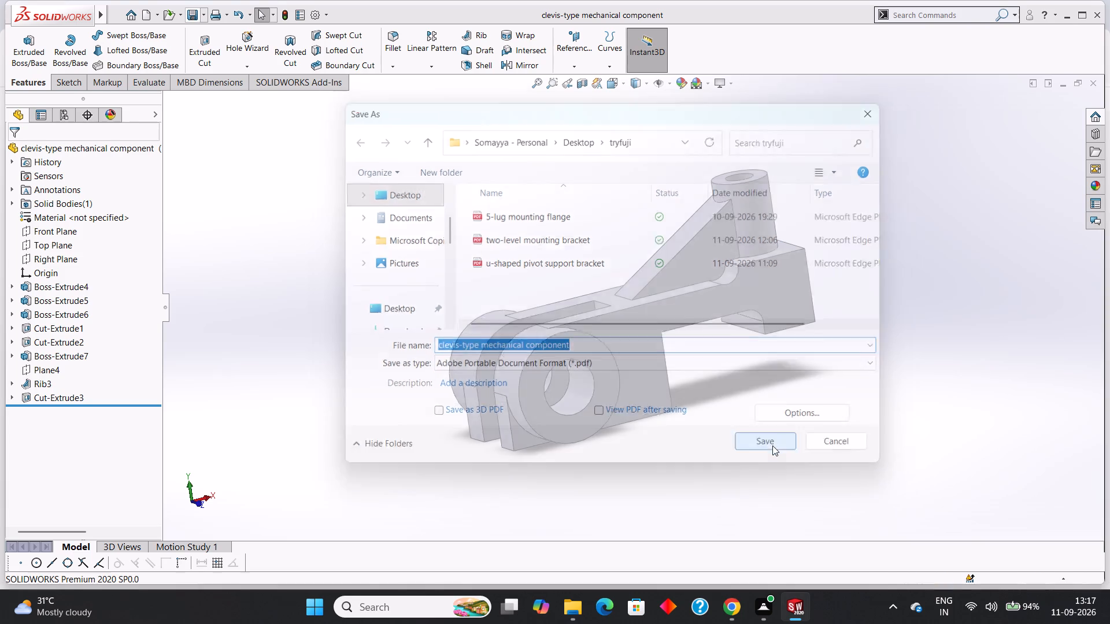